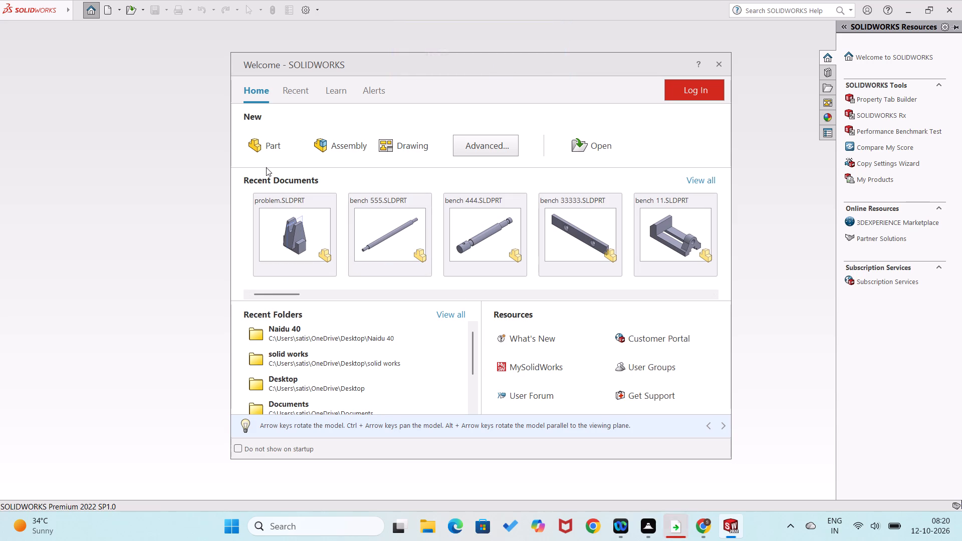
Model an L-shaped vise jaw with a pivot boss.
Look through the full list of recent documents and return to the Welcome window's home page.
click(705, 180)
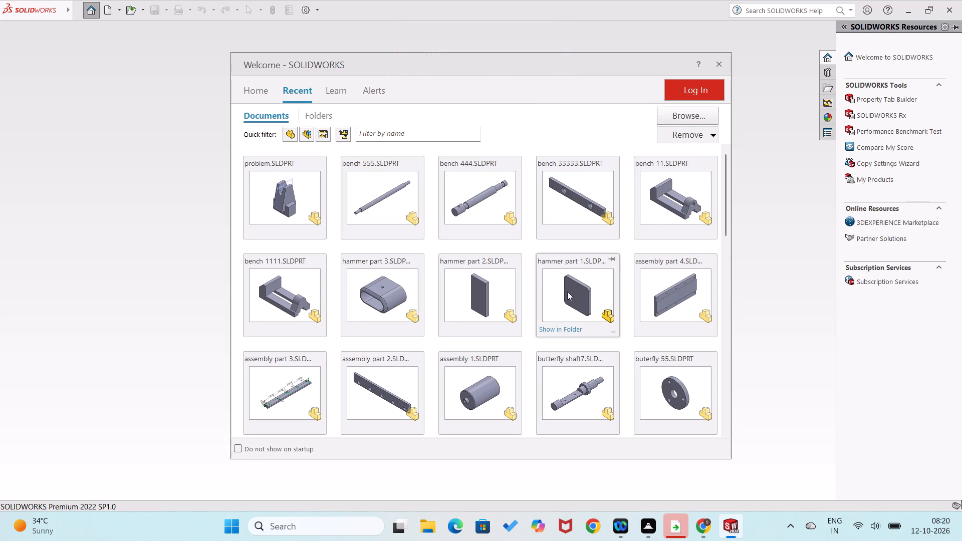
scroll(560, 309, down, 4)
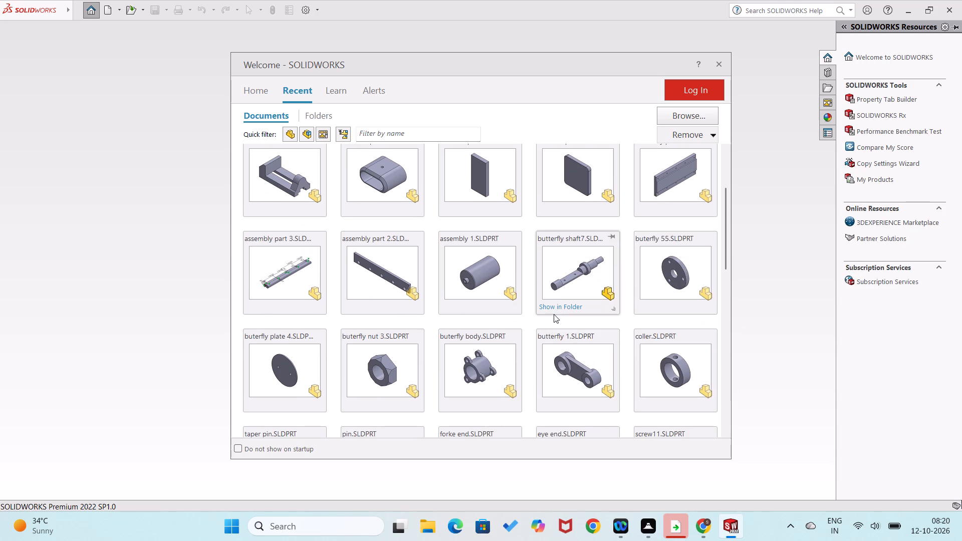
scroll(553, 315, down, 3)
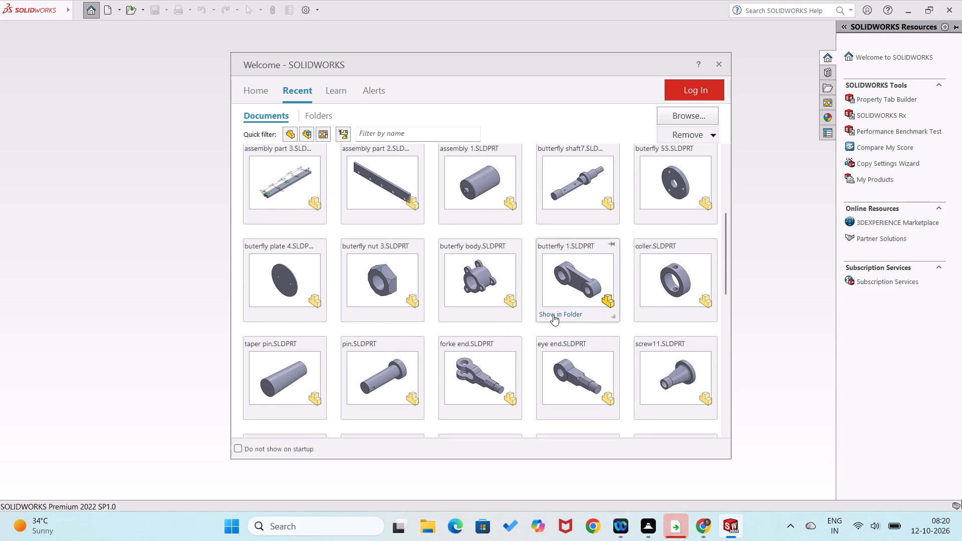
scroll(553, 315, down, 1)
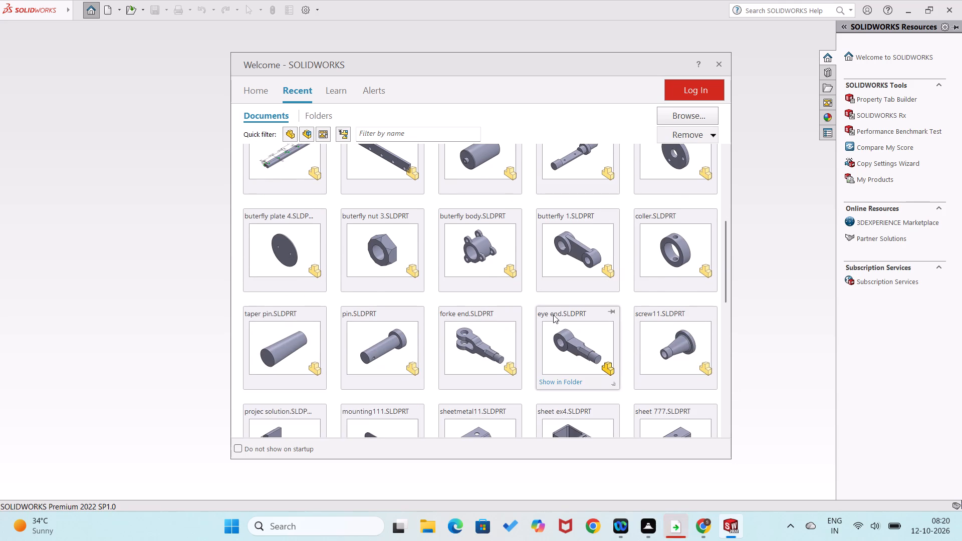
scroll(553, 315, up, 4)
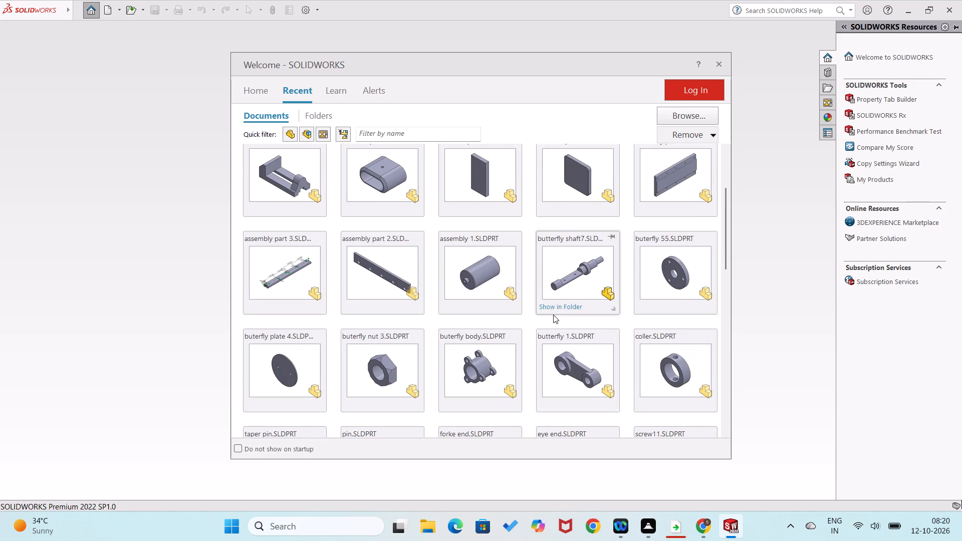
click(261, 91)
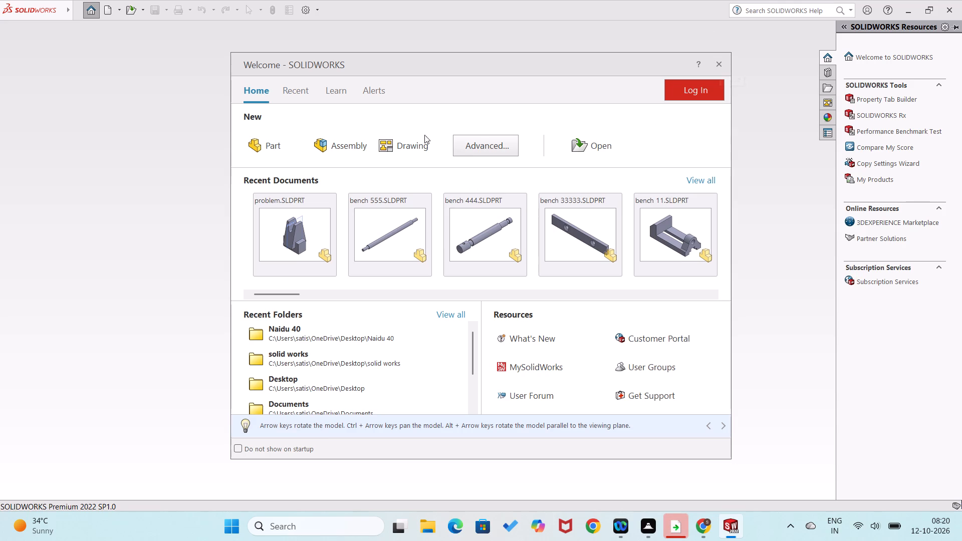
Close the Welcome window to leave an empty workspace.
click(274, 156)
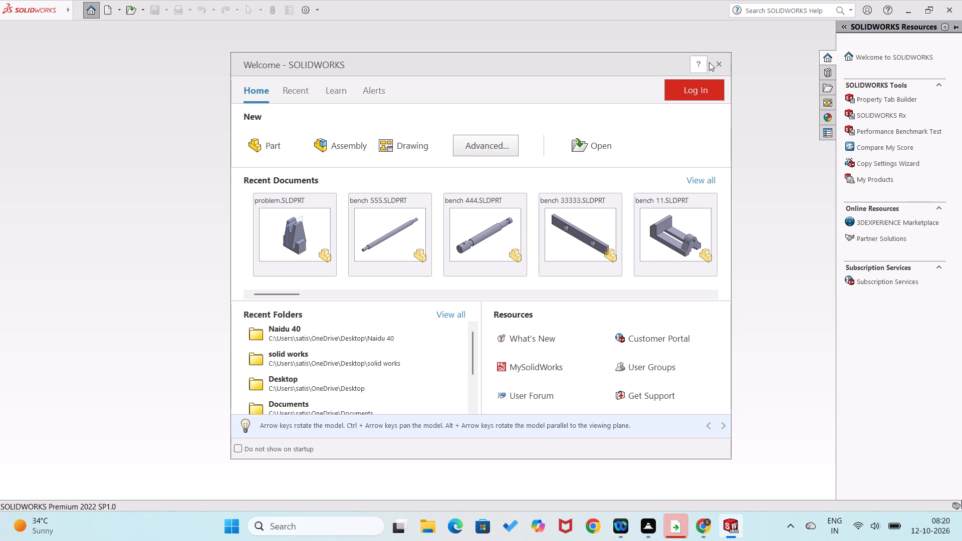
click(716, 62)
click(70, 76)
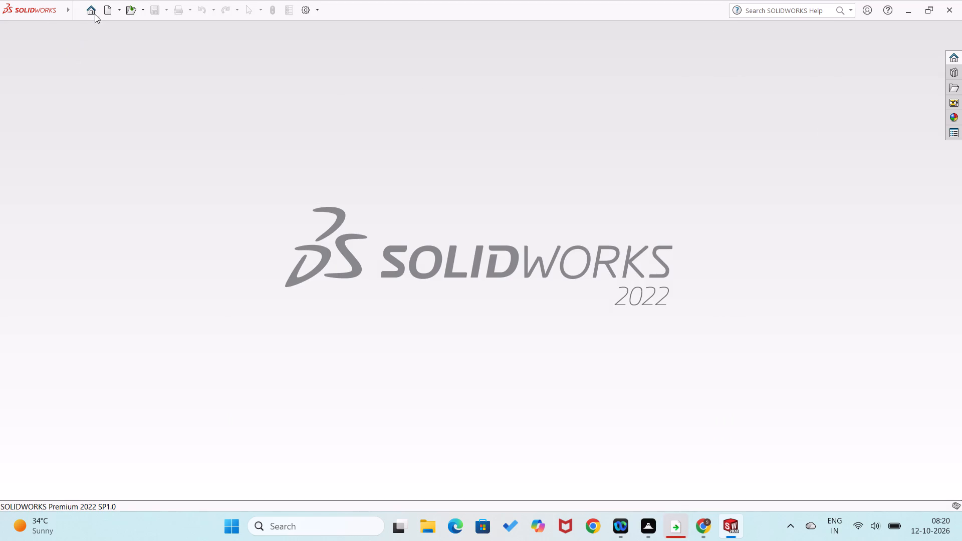
click(96, 10)
click(227, 140)
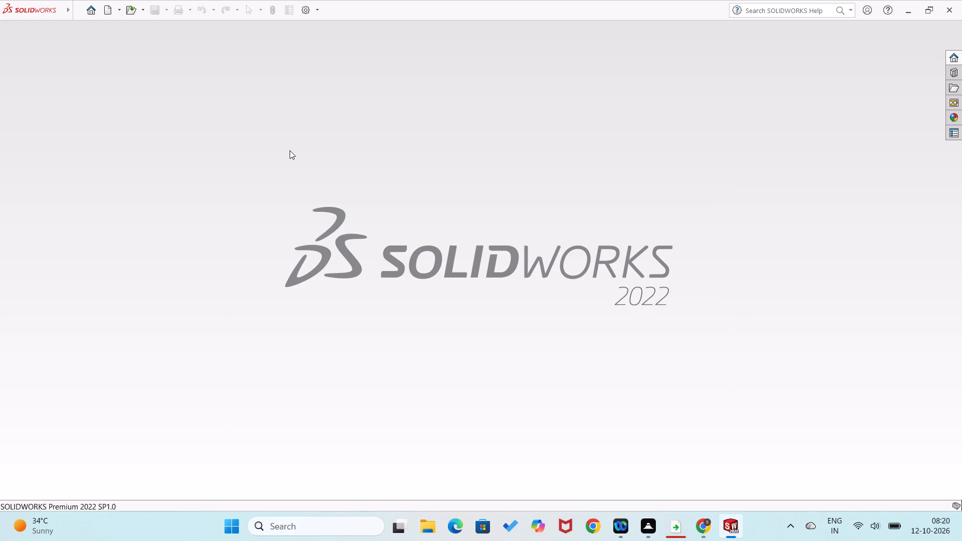
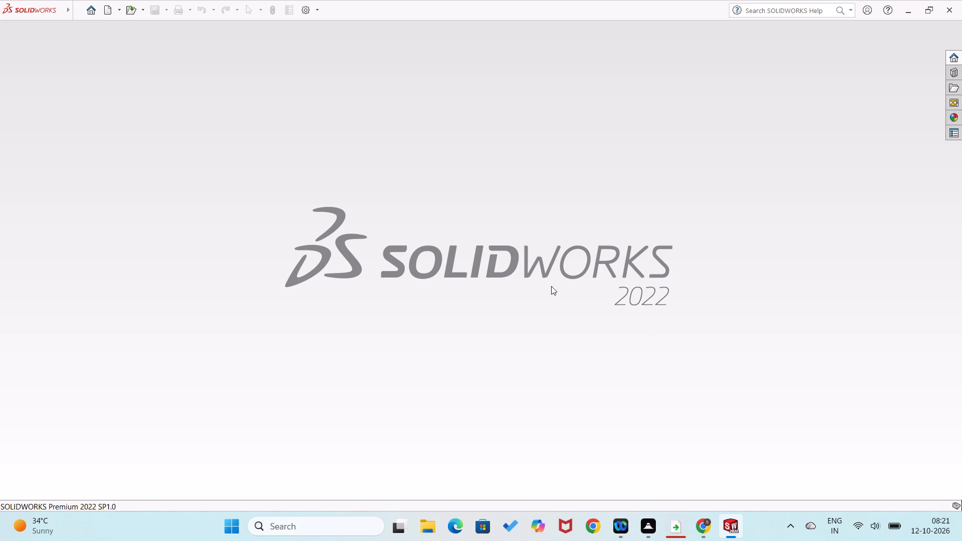
Create a new part document.
click(90, 13)
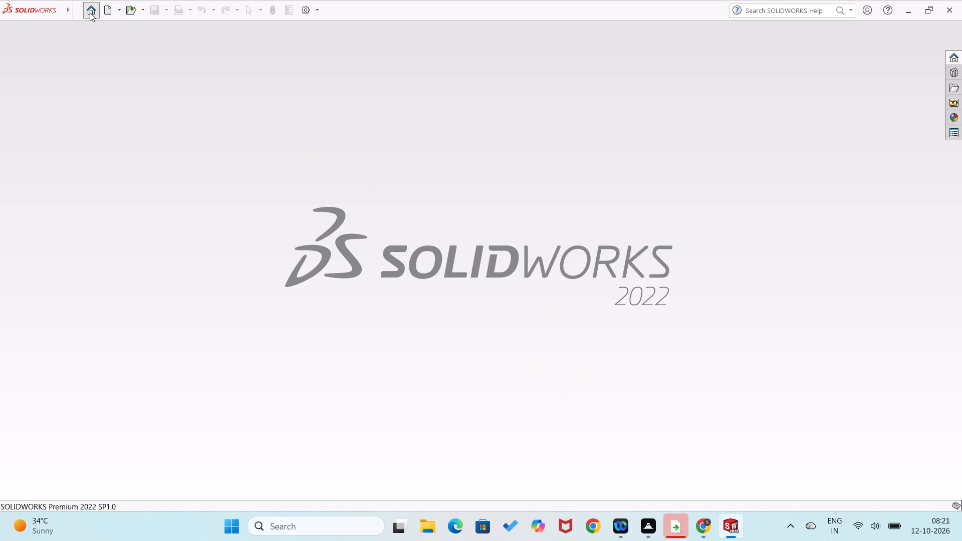
click(283, 142)
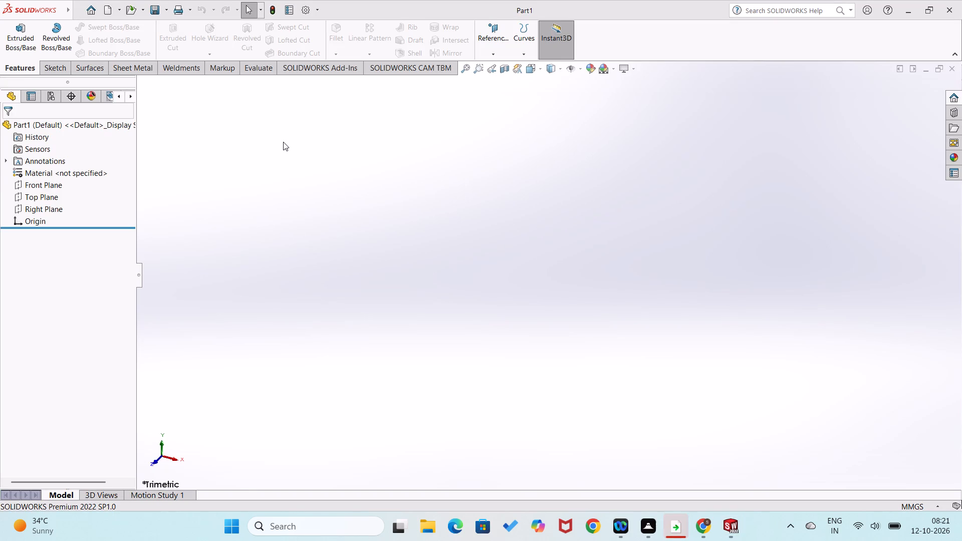
Sketch a corner rectangle on the Front Plane, starting at the origin, about 114 mm wide and 77 mm high.
right_click(54, 186)
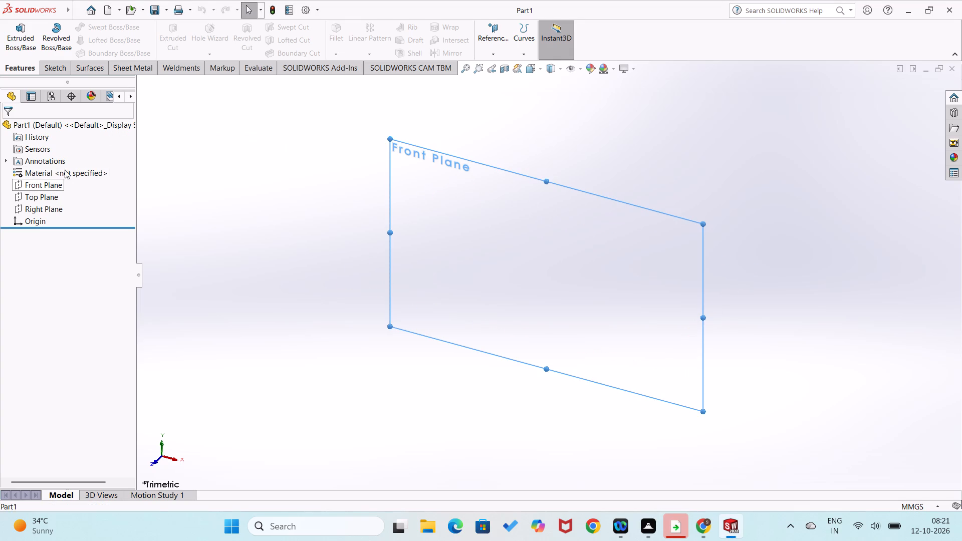
click(60, 168)
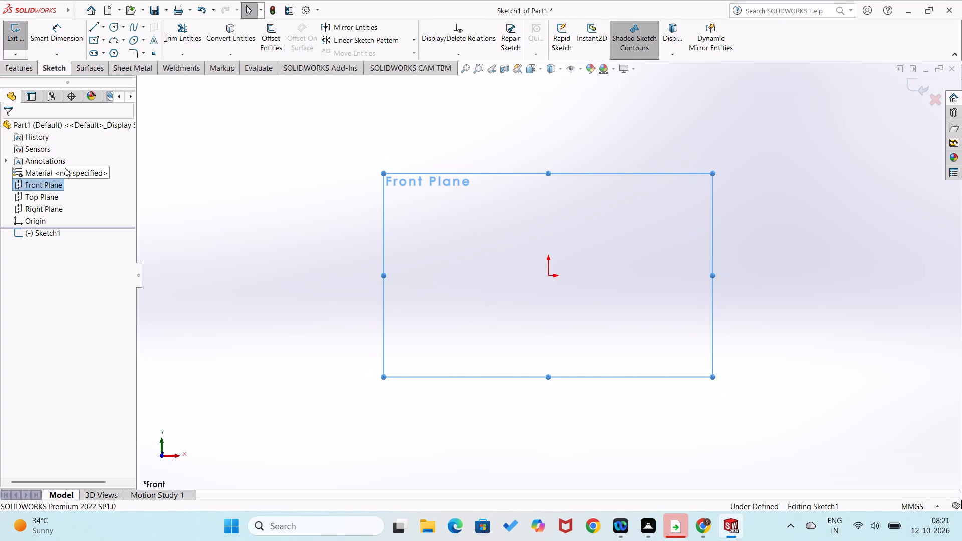
right_drag(386, 262, 385, 264)
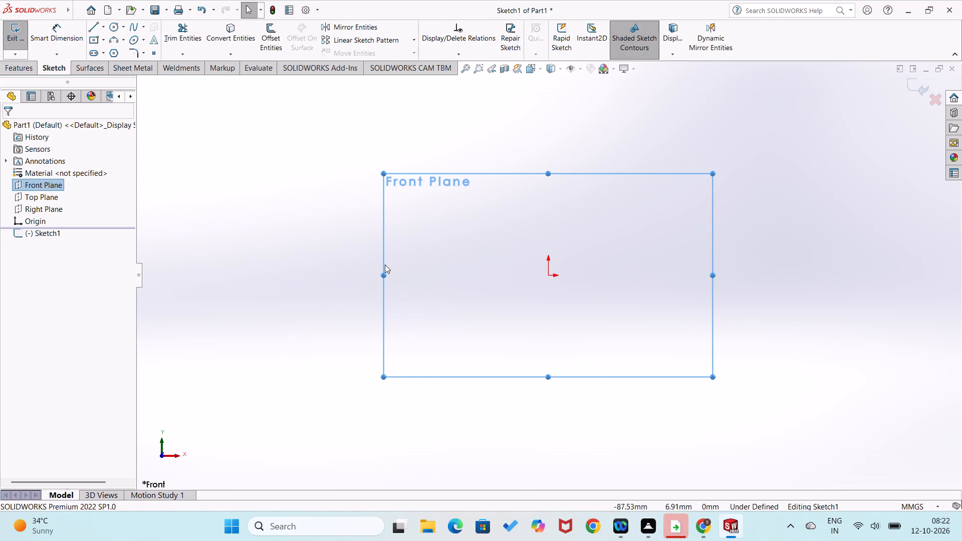
right_drag(385, 264, 355, 379)
click(548, 276)
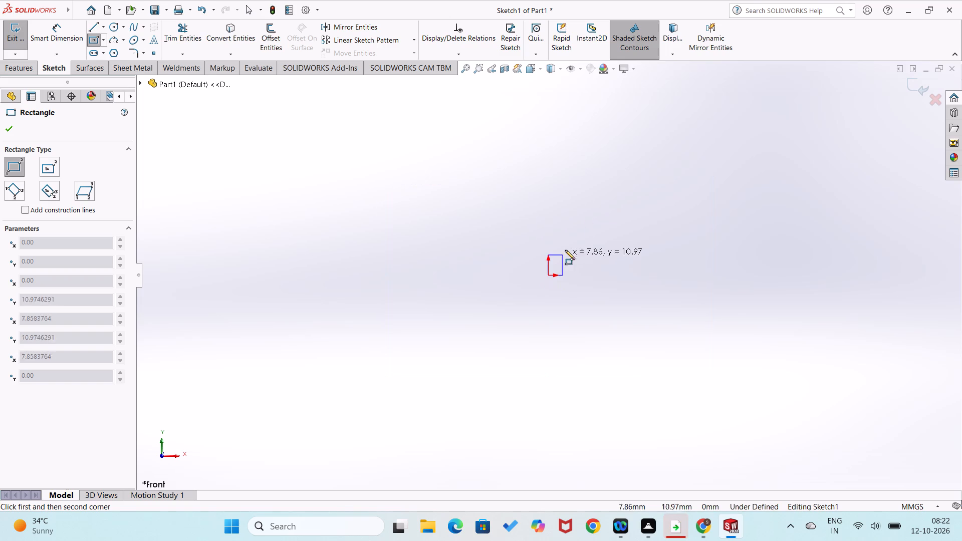
click(758, 132)
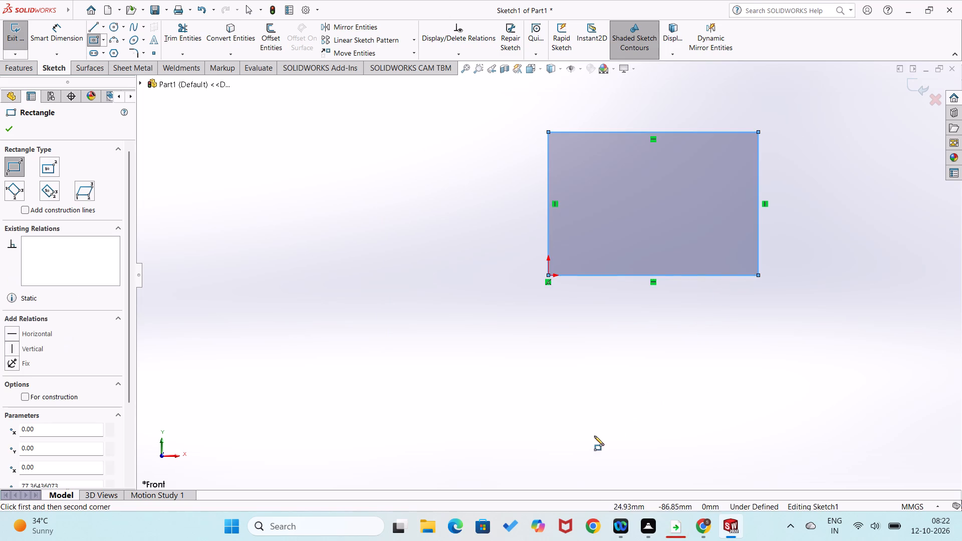
Dimension the rectangle to 200 mm wide and 100 mm high.
right_drag(594, 436, 599, 322)
click(627, 276)
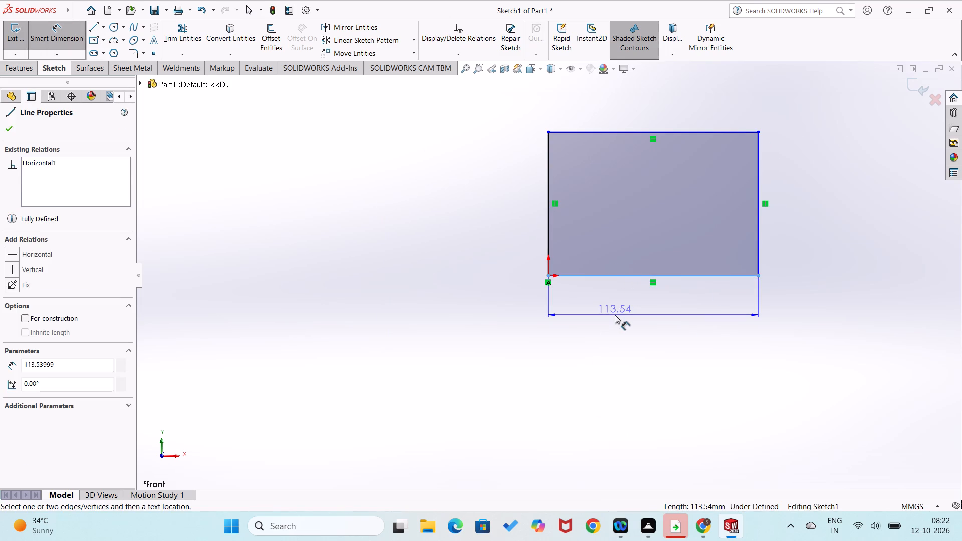
click(615, 315)
text(200)
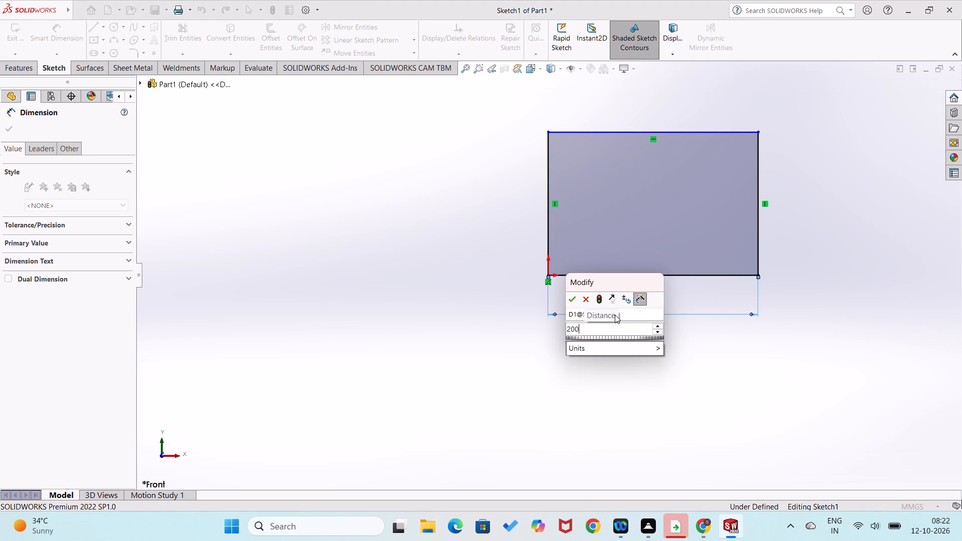
key(Return)
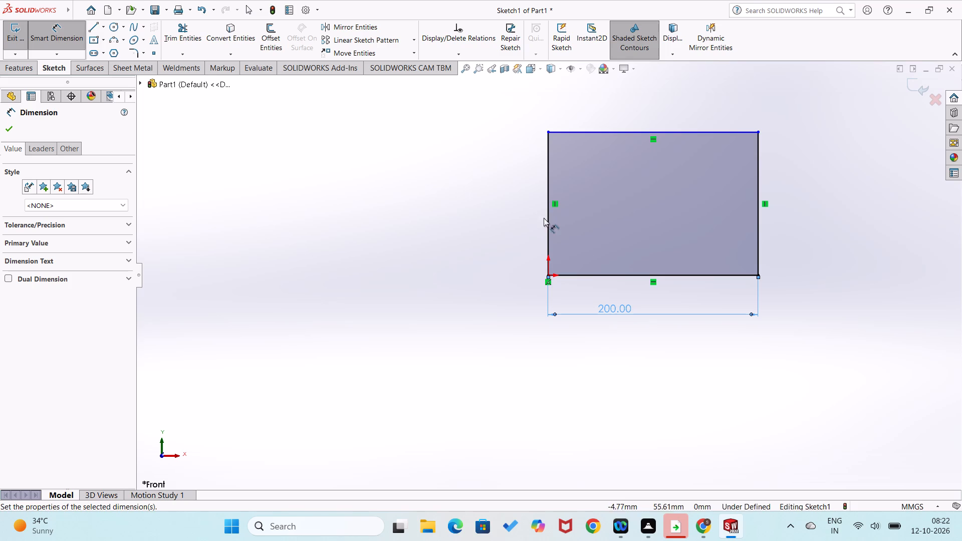
click(547, 223)
click(518, 237)
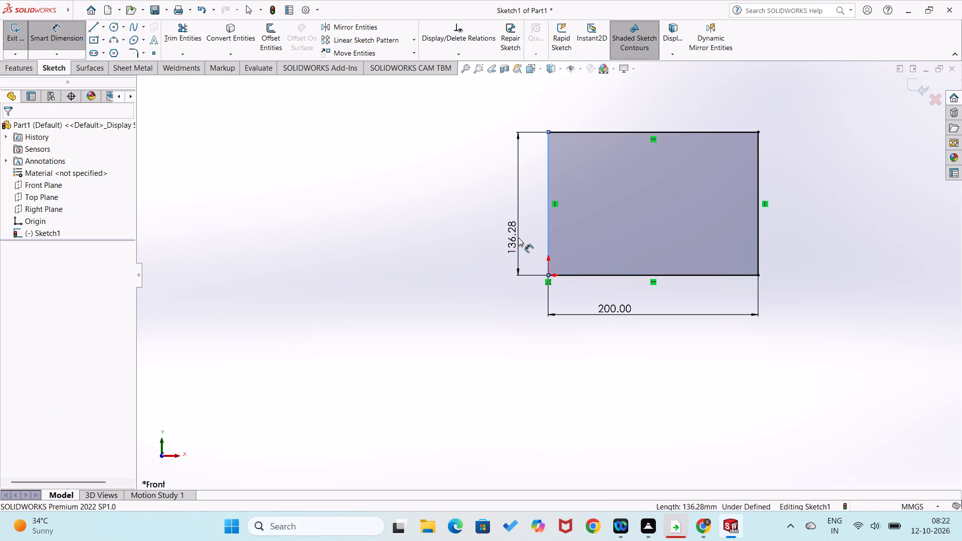
text(100)
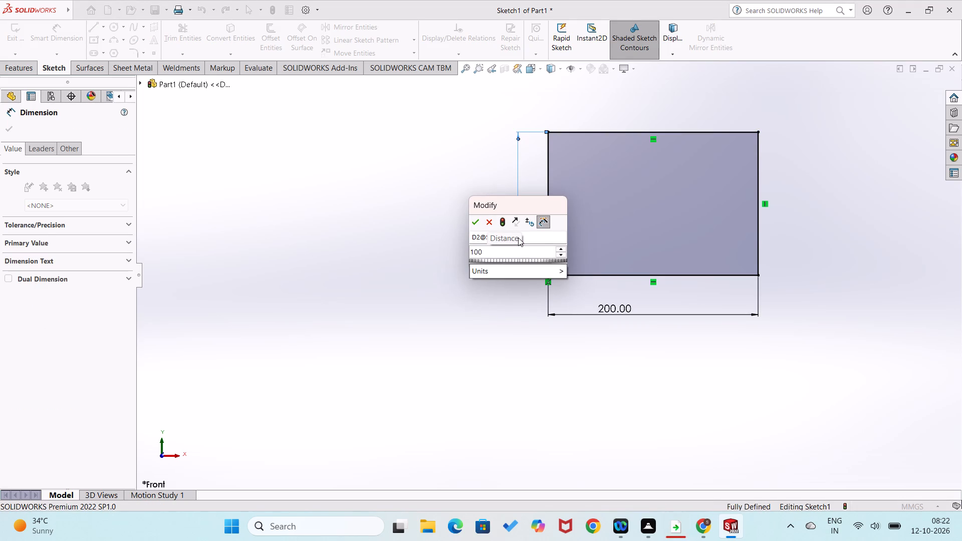
key(Return)
click(443, 306)
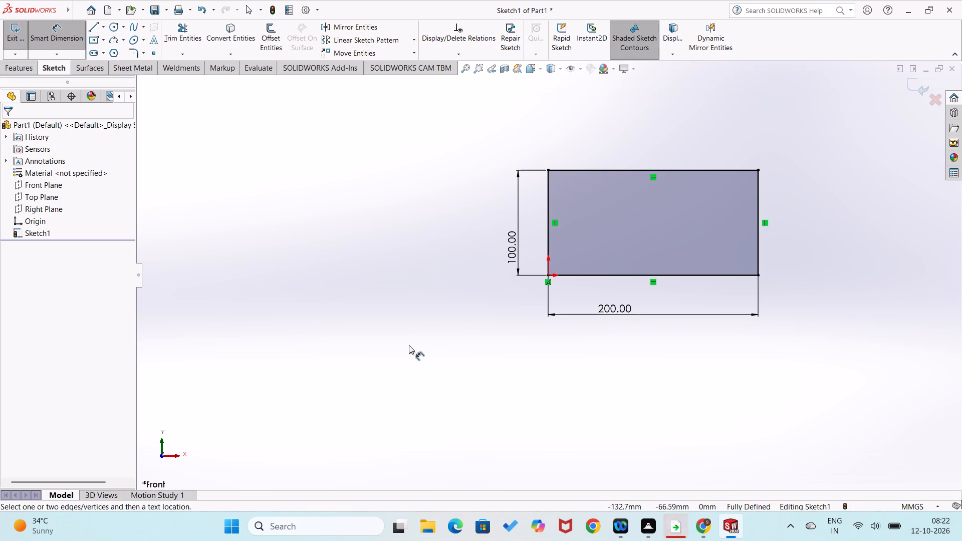
Extrude the rectangle as a blind boss 100 mm deep in the reversed direction, behind the Front Plane.
click(27, 73)
click(26, 41)
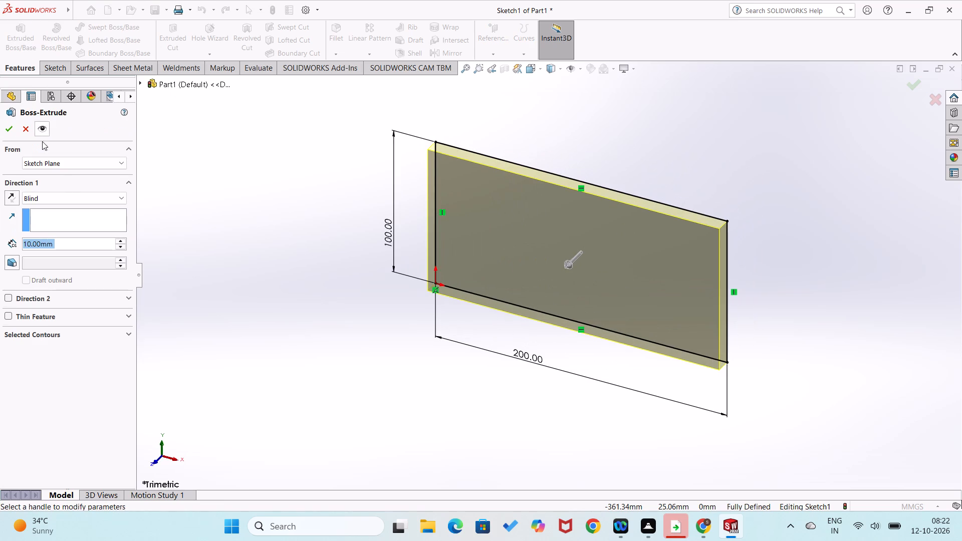
click(11, 195)
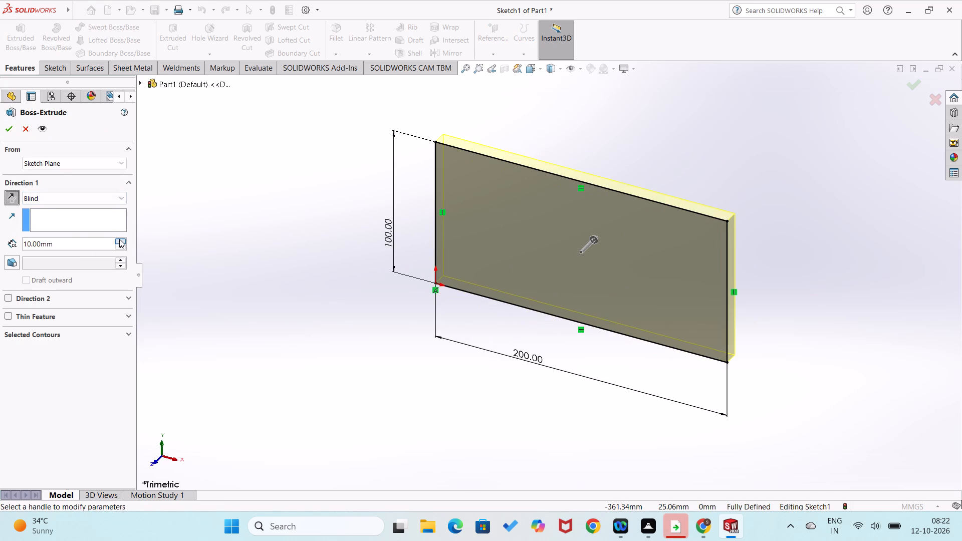
triple_click(119, 239)
triple_click(119, 239)
triple_click(119, 239)
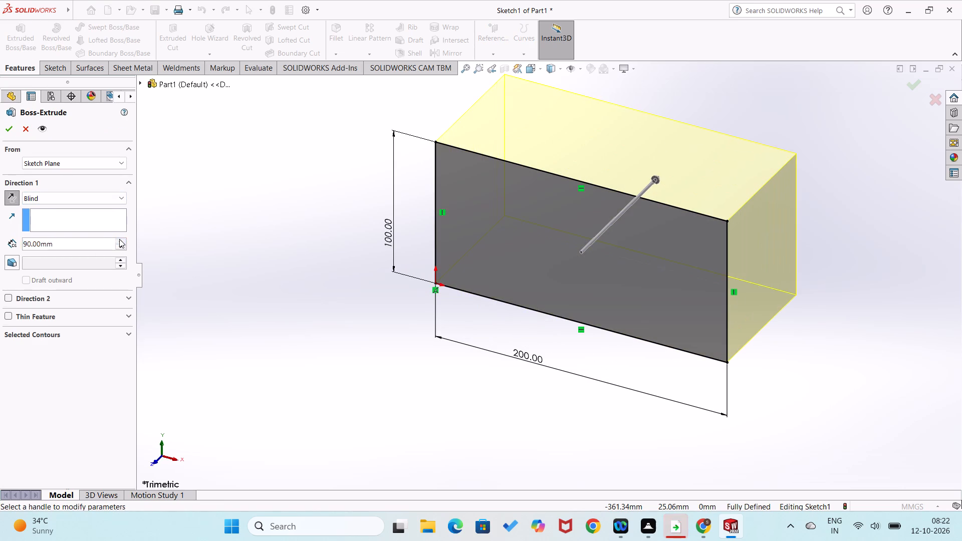
click(13, 126)
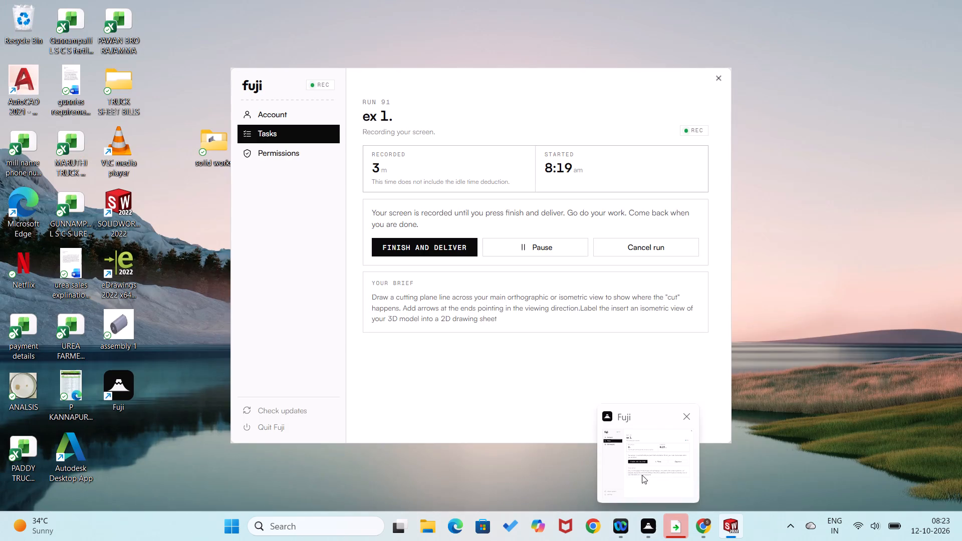
Sketch a corner rectangle about 32 mm wide and 65 mm high on the block's right end face, standing on its bottom edge.
middle_drag(371, 286, 331, 433)
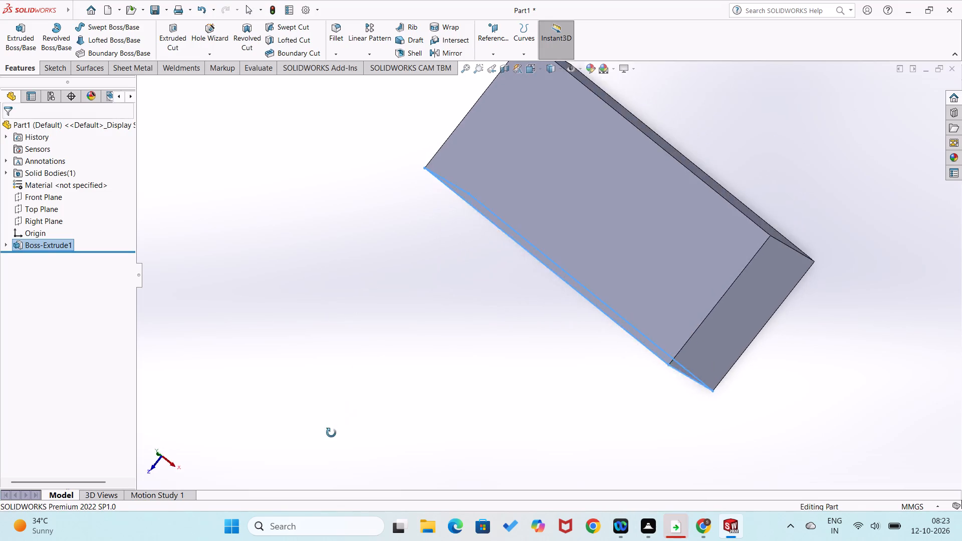
middle_drag(331, 433, 264, 409)
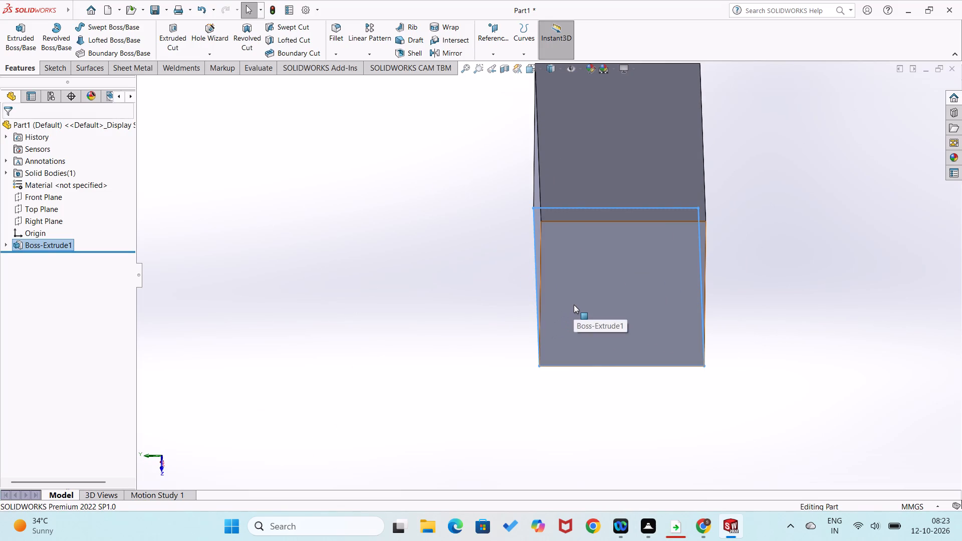
right_click(574, 305)
click(599, 290)
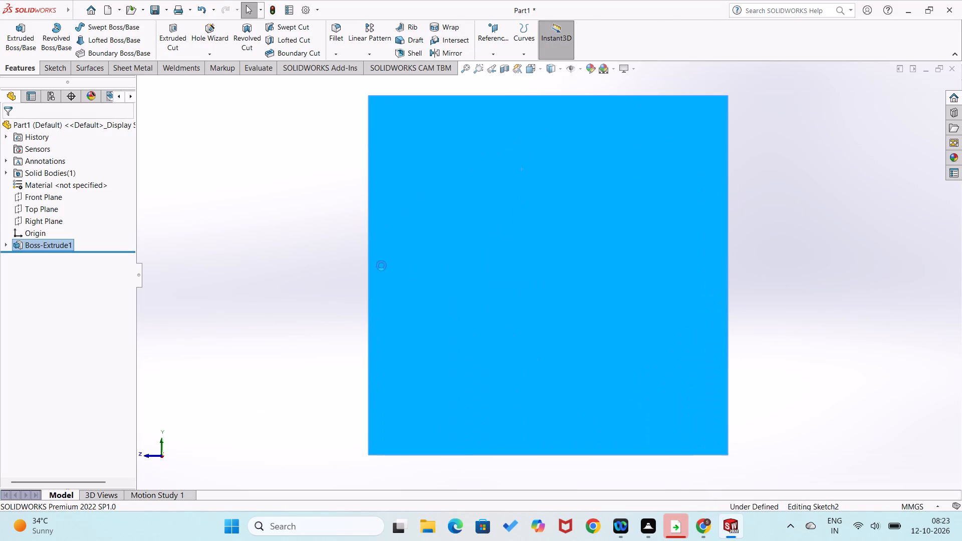
click(257, 239)
right_drag(274, 214, 296, 334)
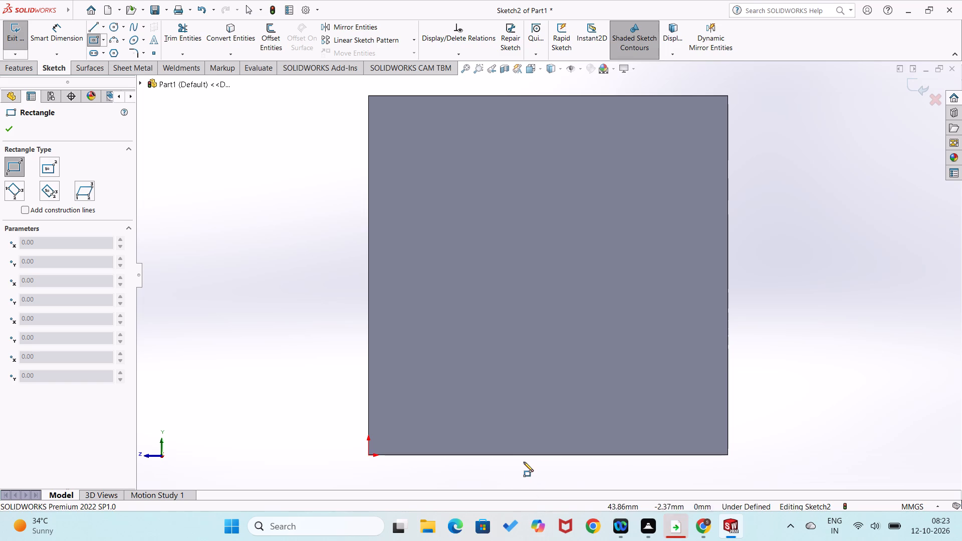
click(506, 456)
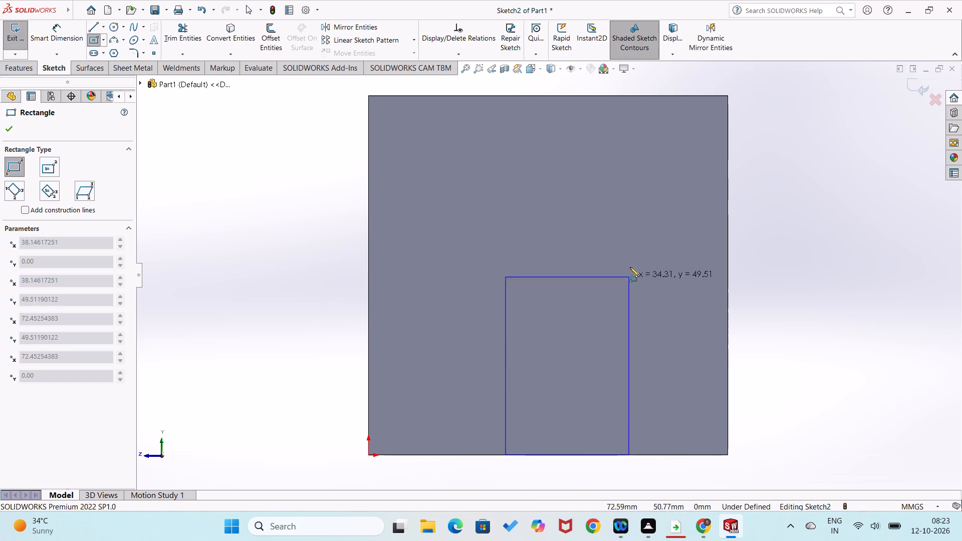
click(620, 221)
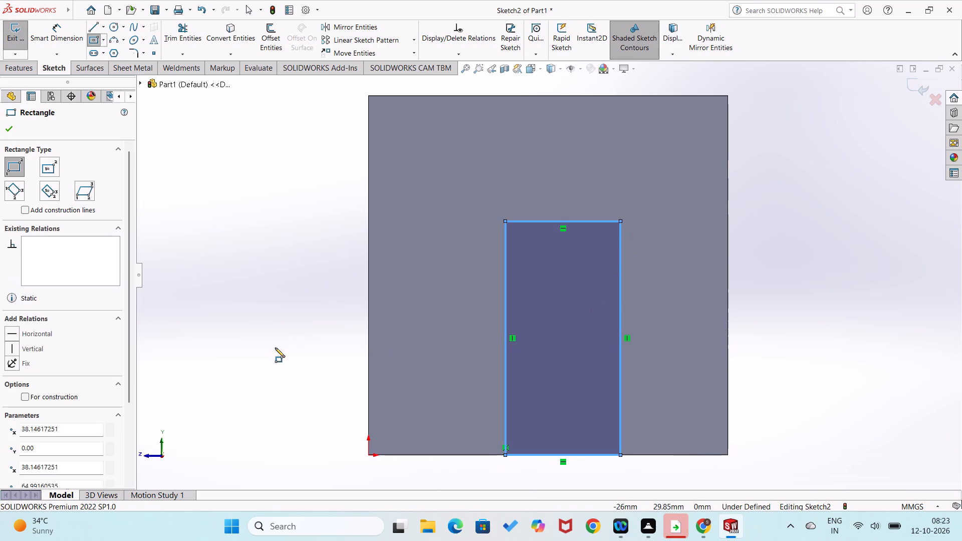
Dimension the end-face rectangle's near lower corner 30 mm from the origin and its bottom side 40 mm long.
right_drag(276, 347, 309, 233)
click(366, 455)
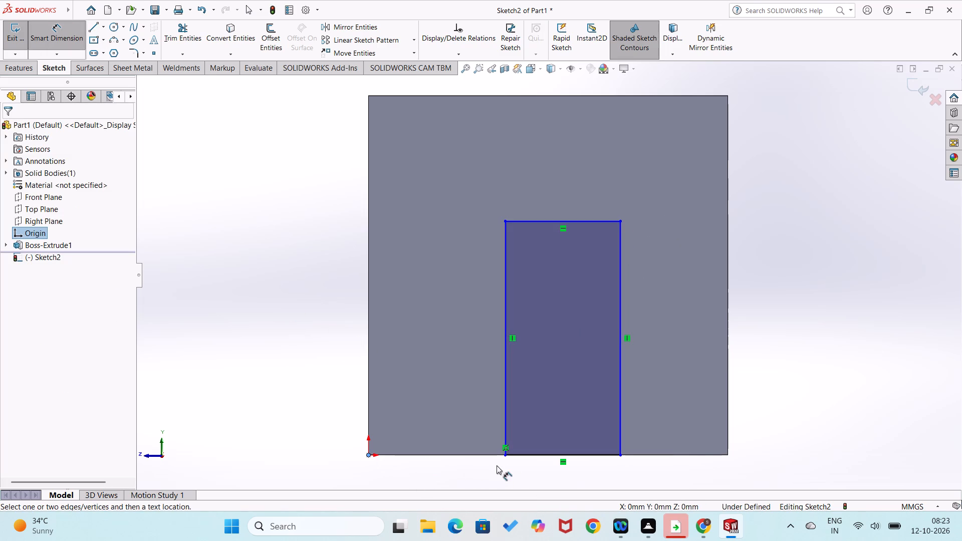
click(504, 457)
click(476, 479)
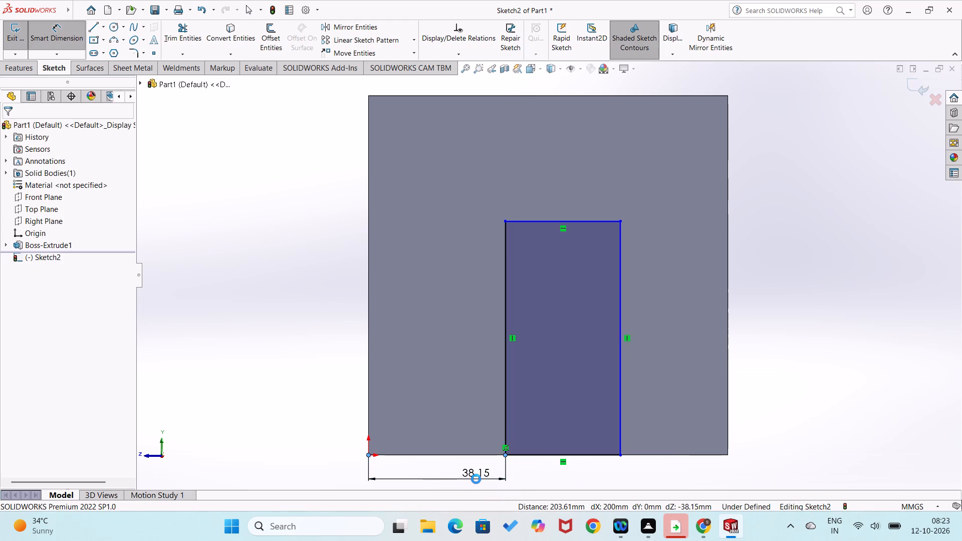
text(30)
key(Return)
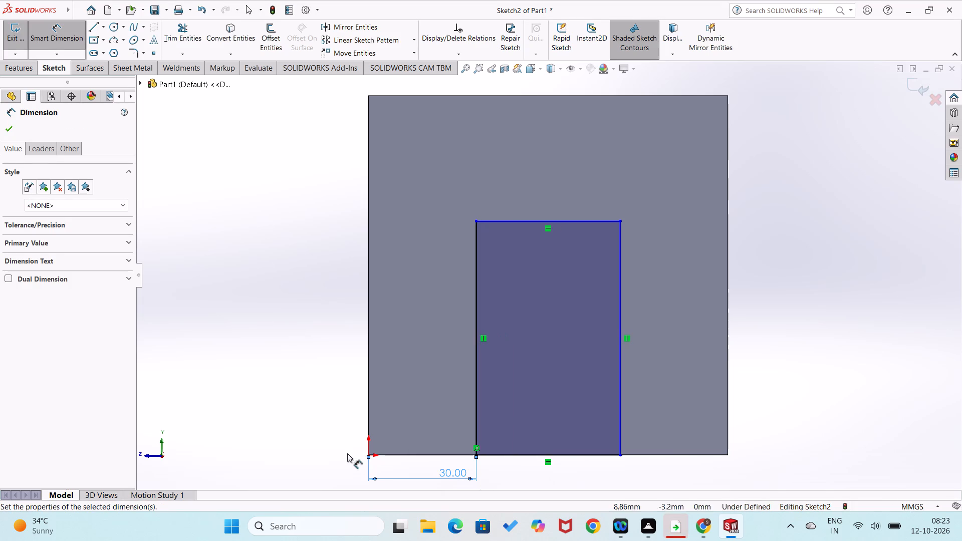
click(307, 391)
click(563, 452)
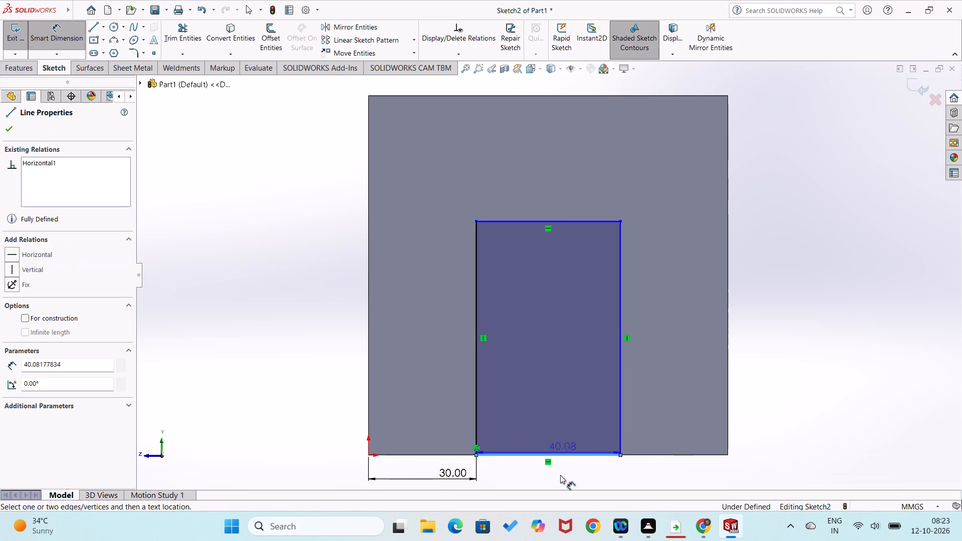
click(560, 475)
text(40)
key(Return)
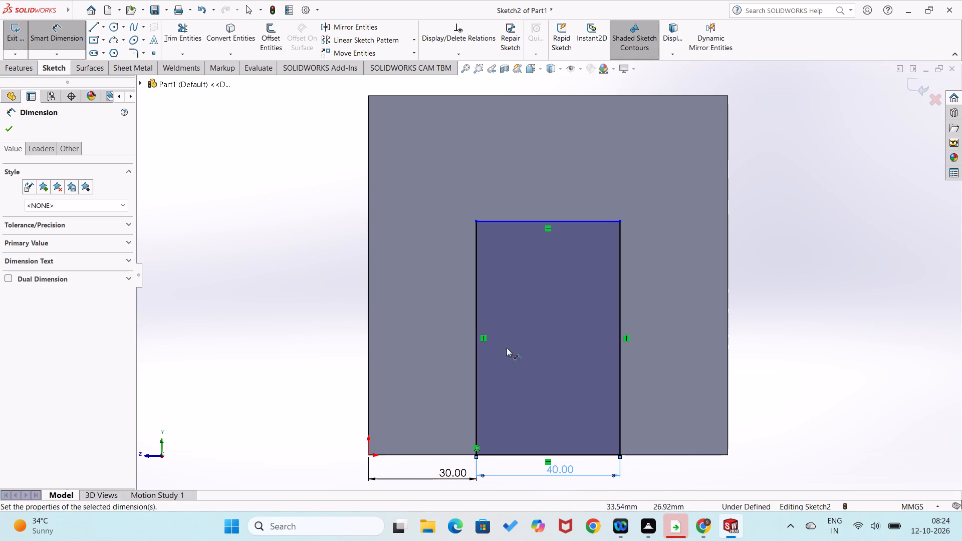
Add a height dimension to the end-face rectangle's vertical side farther from the origin.
click(621, 407)
click(650, 398)
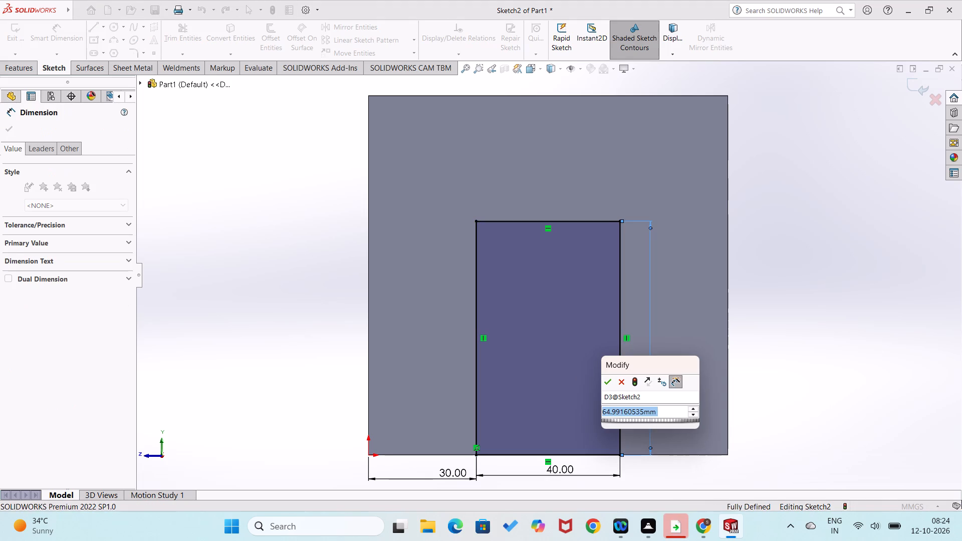
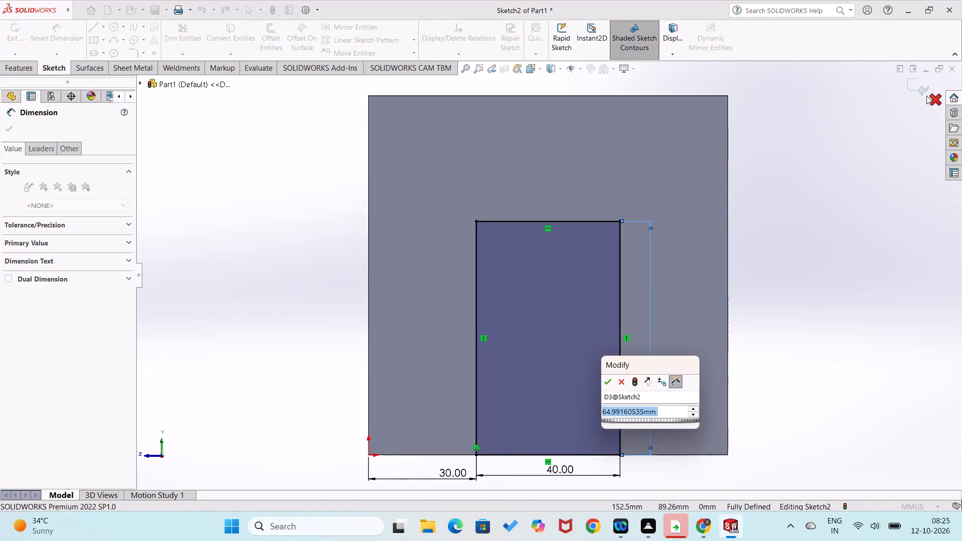
Dismiss the height dimension's value entry and close the block part without saving it.
click(951, 67)
click(620, 382)
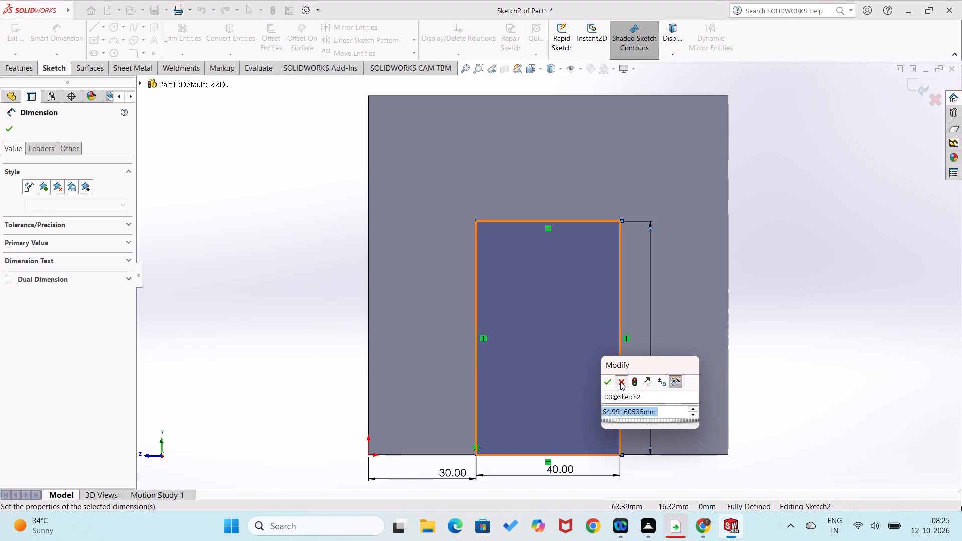
click(954, 71)
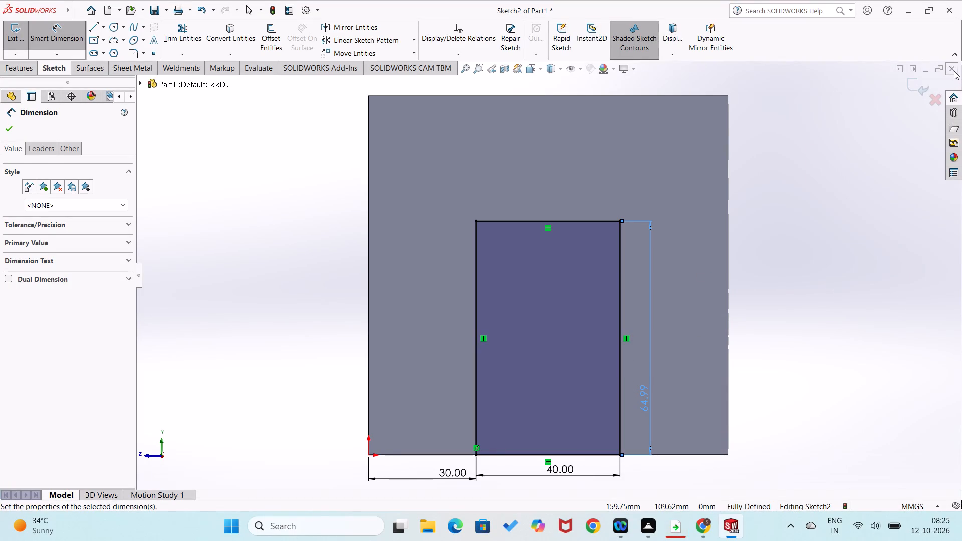
click(539, 273)
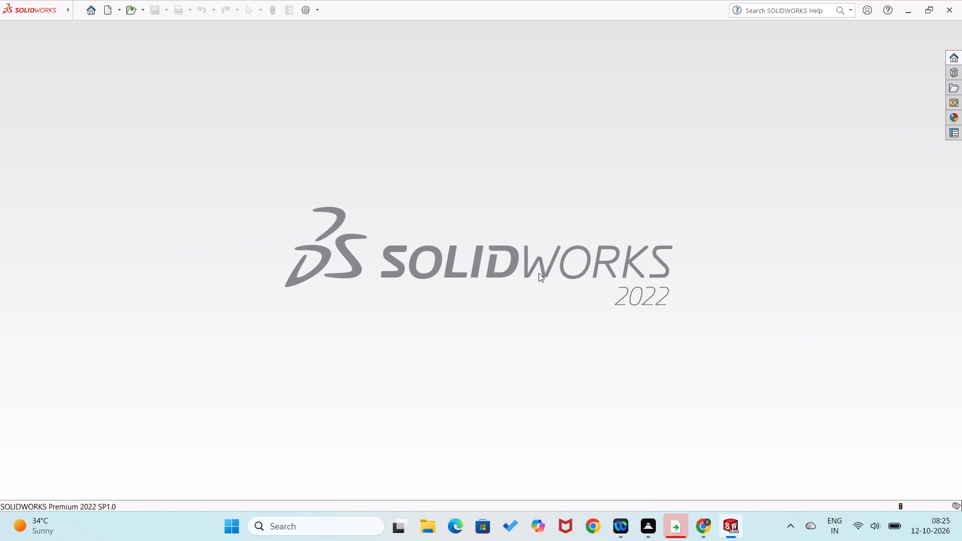
Create a new part document.
click(64, 37)
click(89, 5)
click(254, 144)
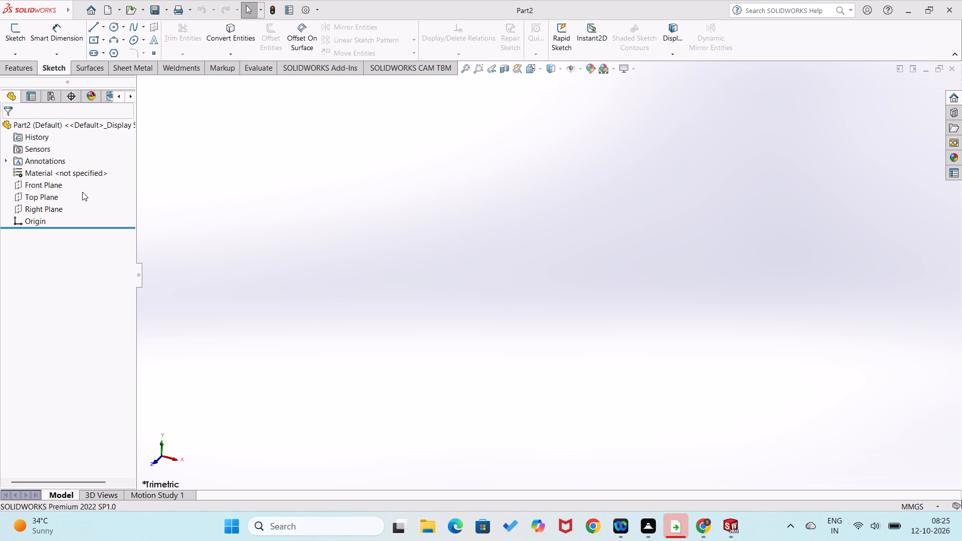
Sketch a triangle about 79 mm high on the Front Plane, with its horizontal base starting at the origin and its apex above the base midpoint.
right_click(52, 184)
click(61, 172)
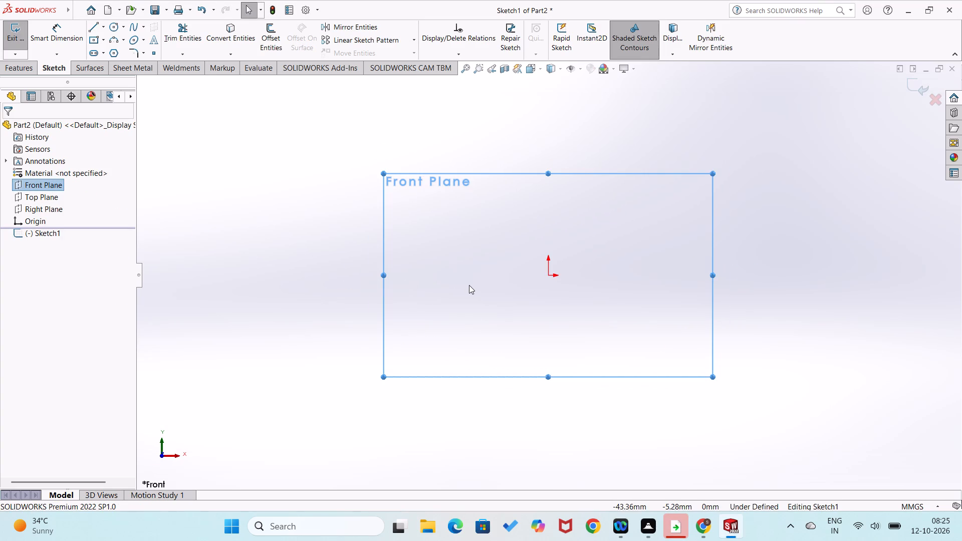
right_drag(514, 312, 412, 339)
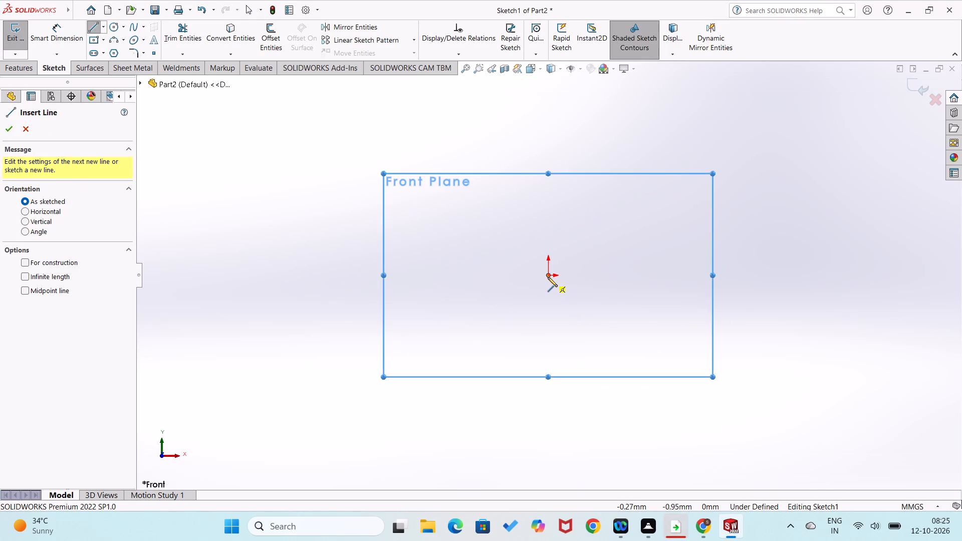
click(548, 277)
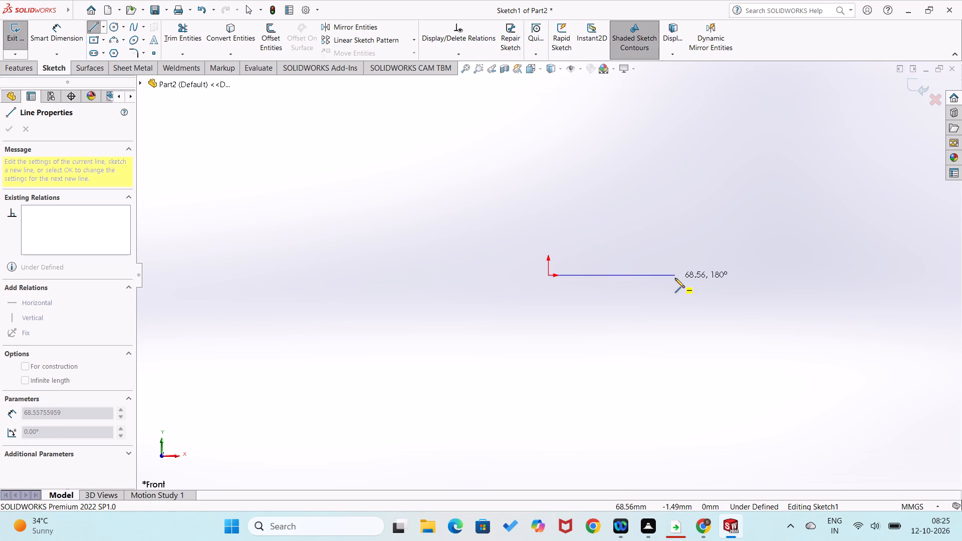
click(690, 278)
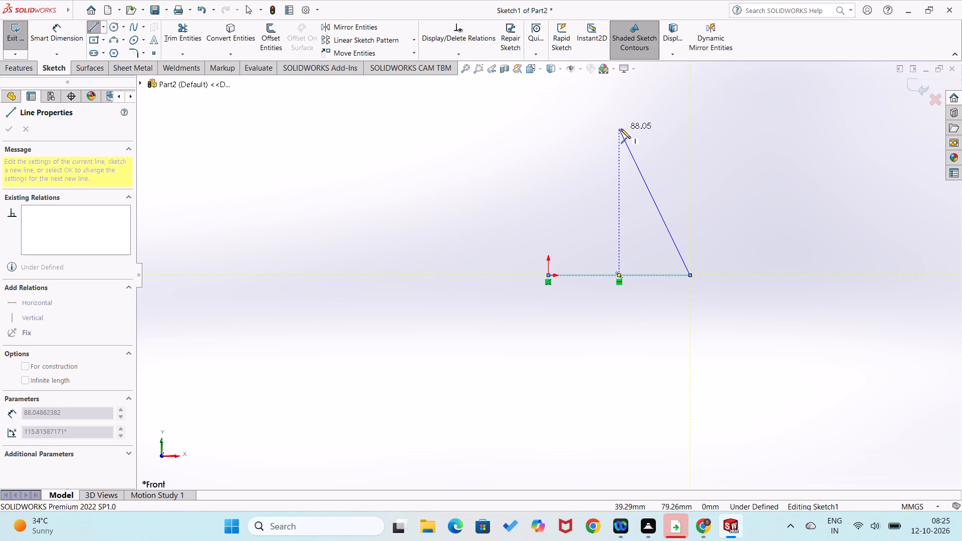
click(621, 129)
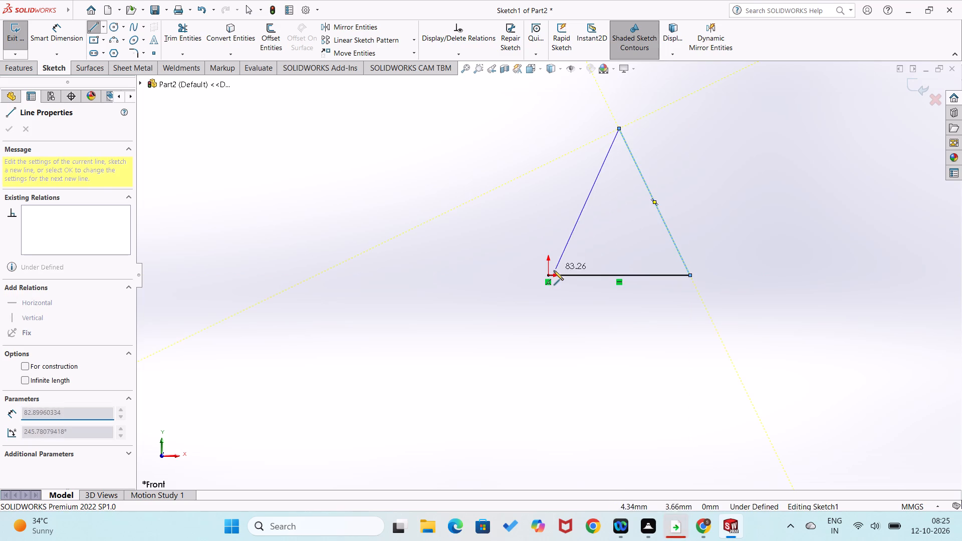
click(546, 277)
Dimension the triangle's base 280 mm long and its vertical height 240 mm.
right_drag(434, 321, 427, 164)
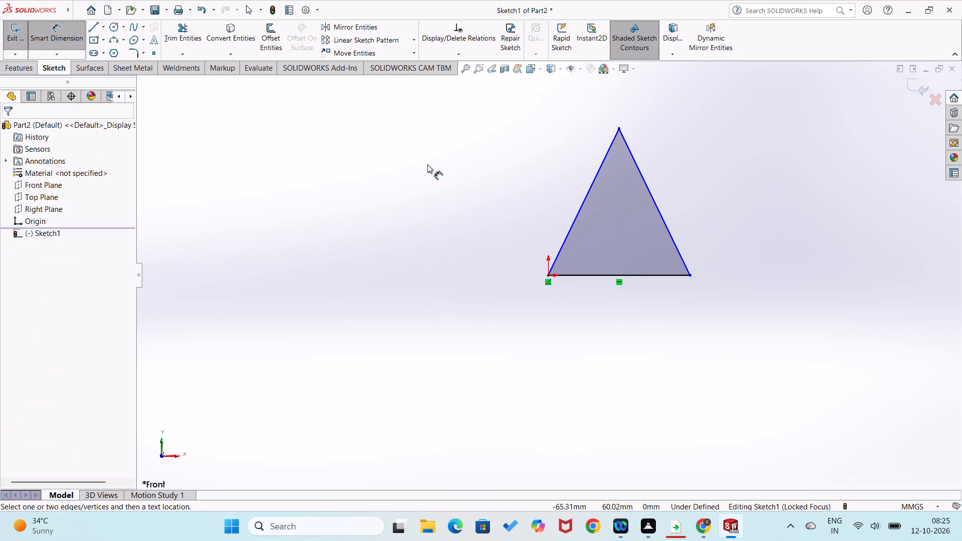
right_drag(386, 194, 478, 220)
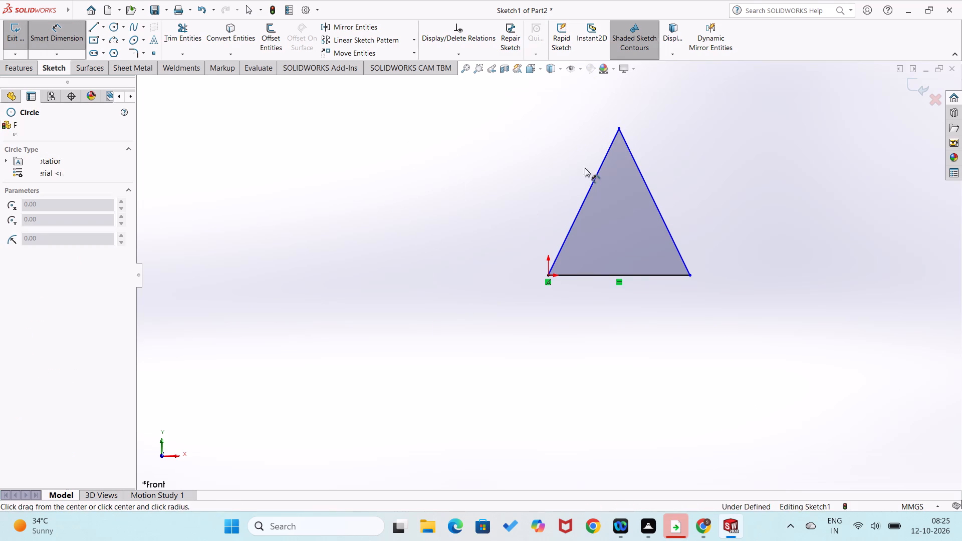
right_drag(457, 285, 450, 212)
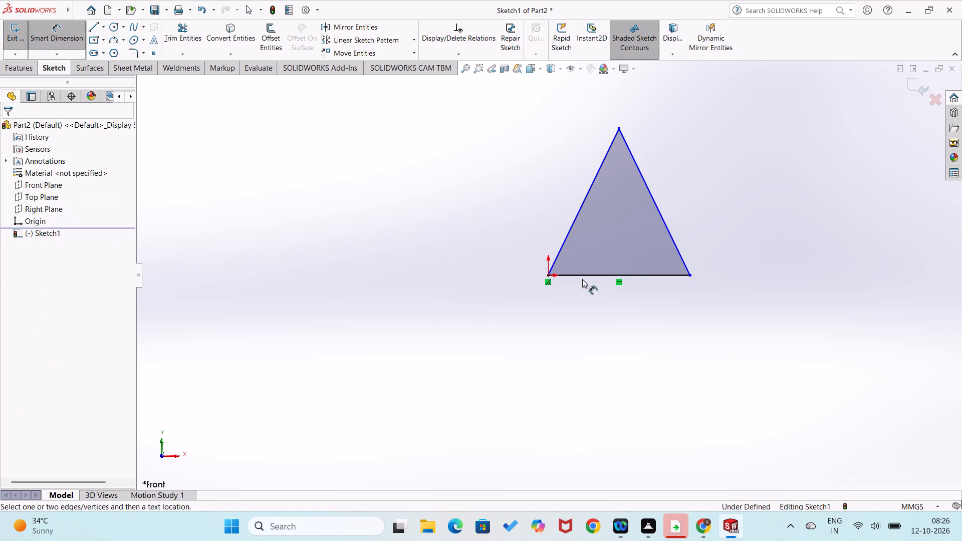
click(590, 274)
click(588, 304)
text(280)
key(Return)
click(515, 365)
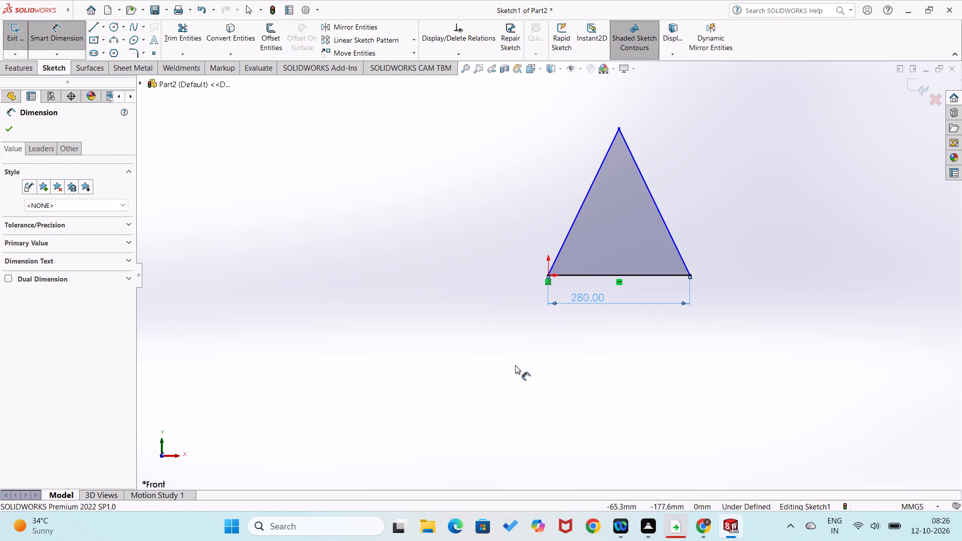
click(567, 235)
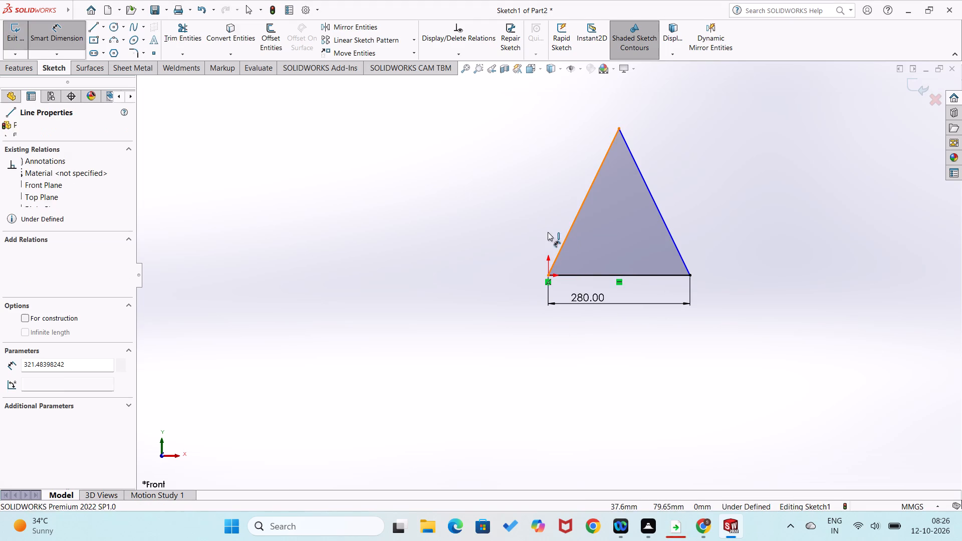
click(479, 232)
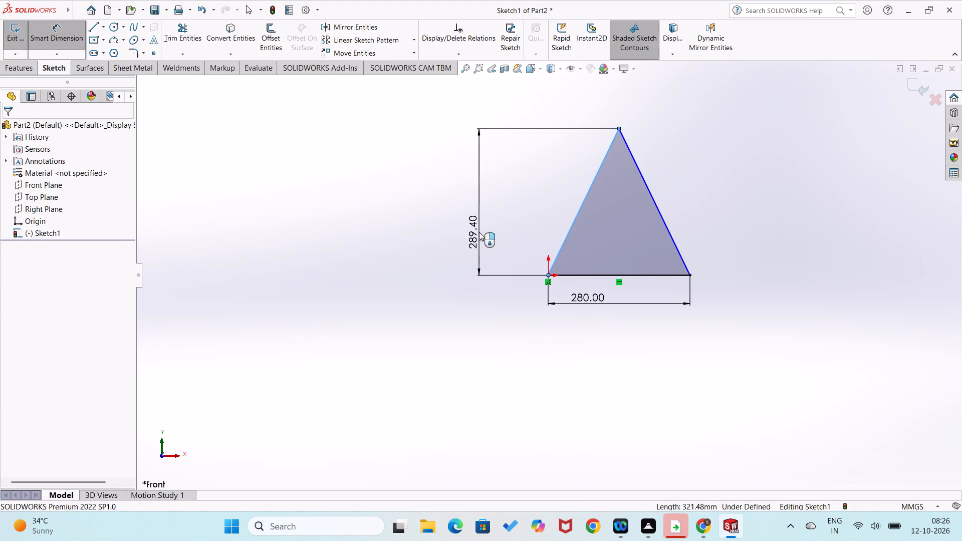
text(240)
key(Return)
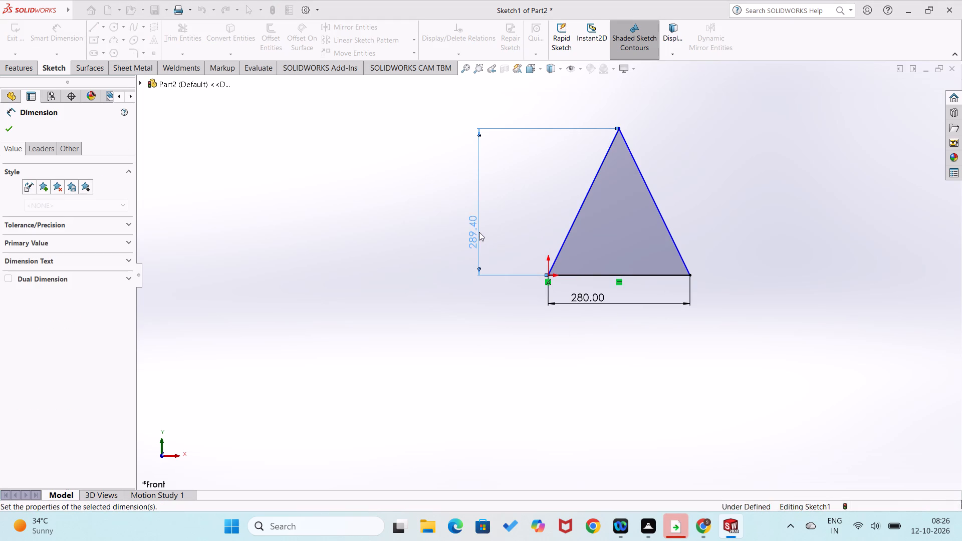
click(472, 242)
Draw a circle centred on the triangle's apex and dimension its diameter 50 mm.
right_drag(347, 301, 357, 296)
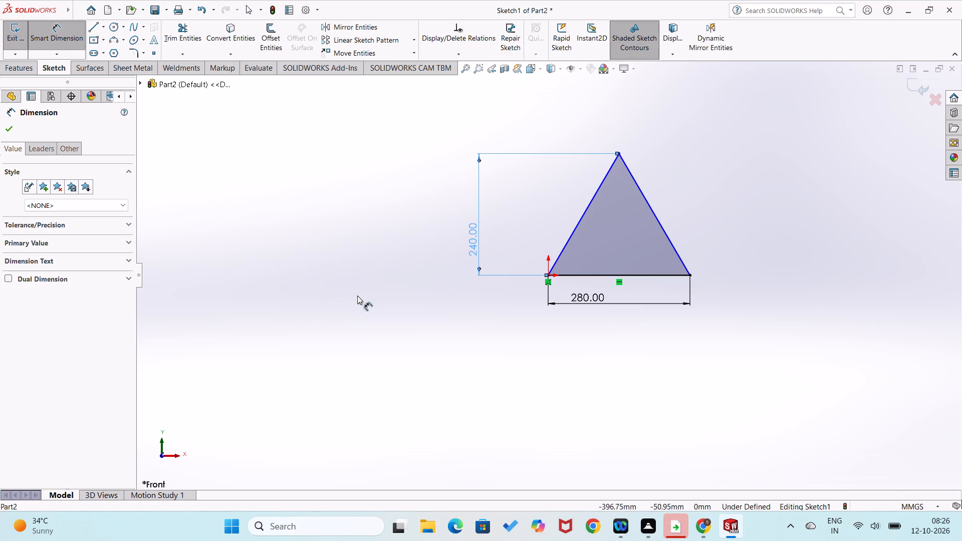
right_drag(357, 296, 428, 299)
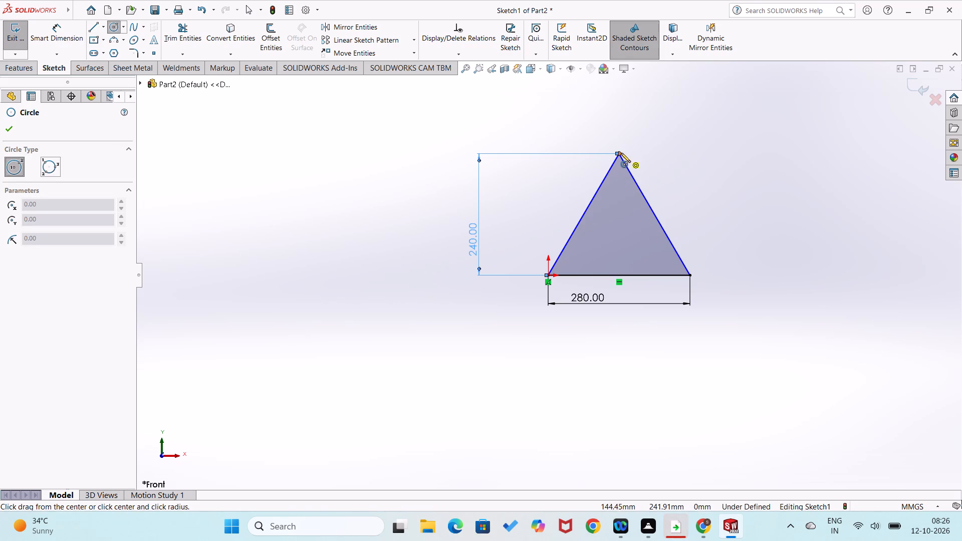
click(621, 153)
click(612, 187)
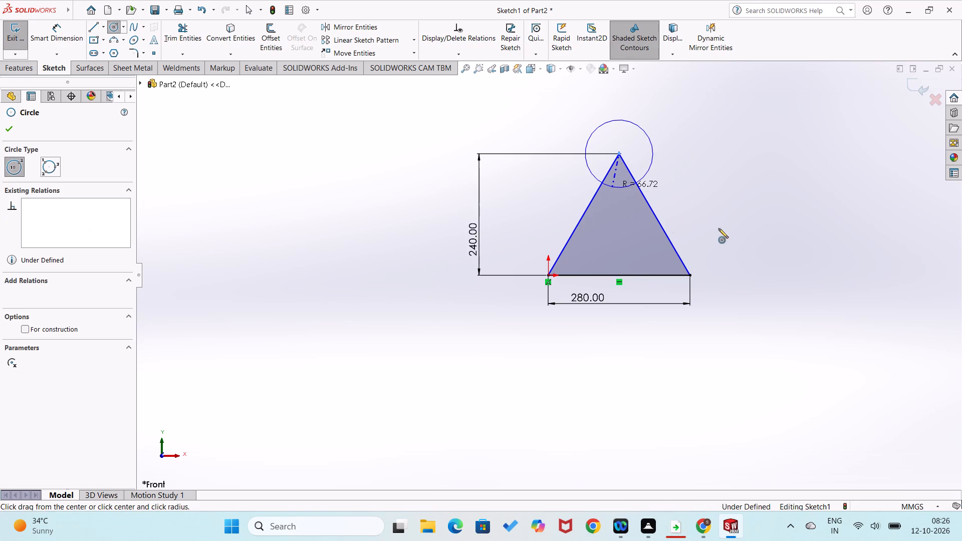
right_drag(723, 227, 717, 122)
right_drag(674, 189, 678, 100)
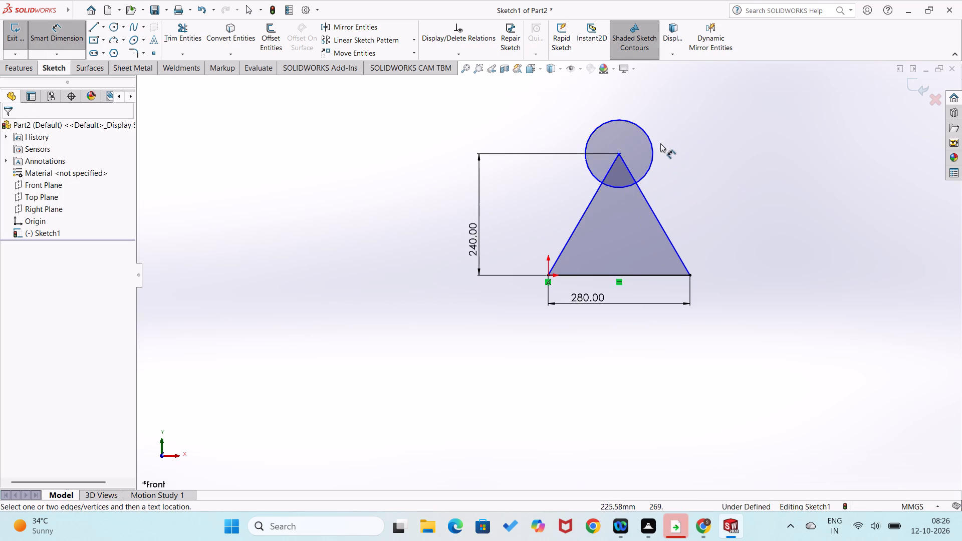
click(654, 157)
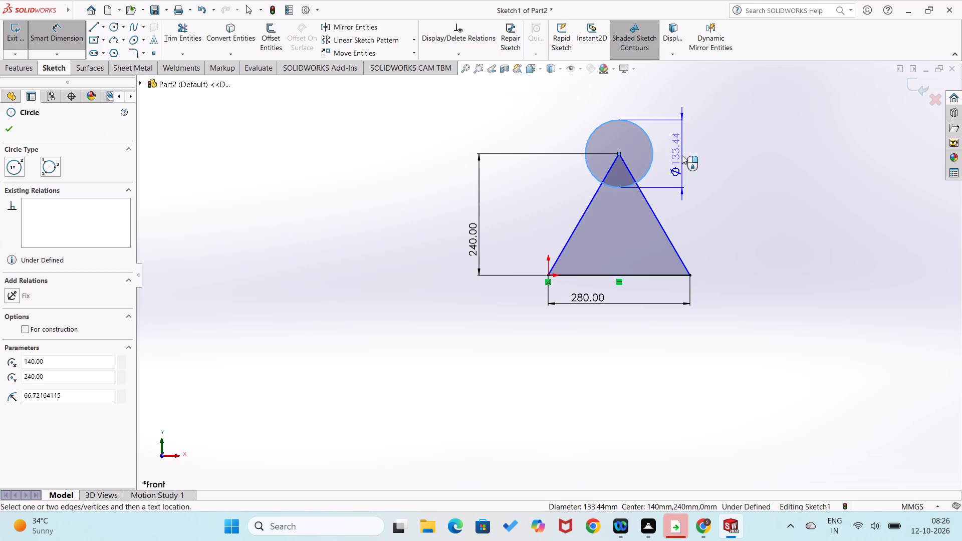
click(682, 155)
text(50)
key(Return)
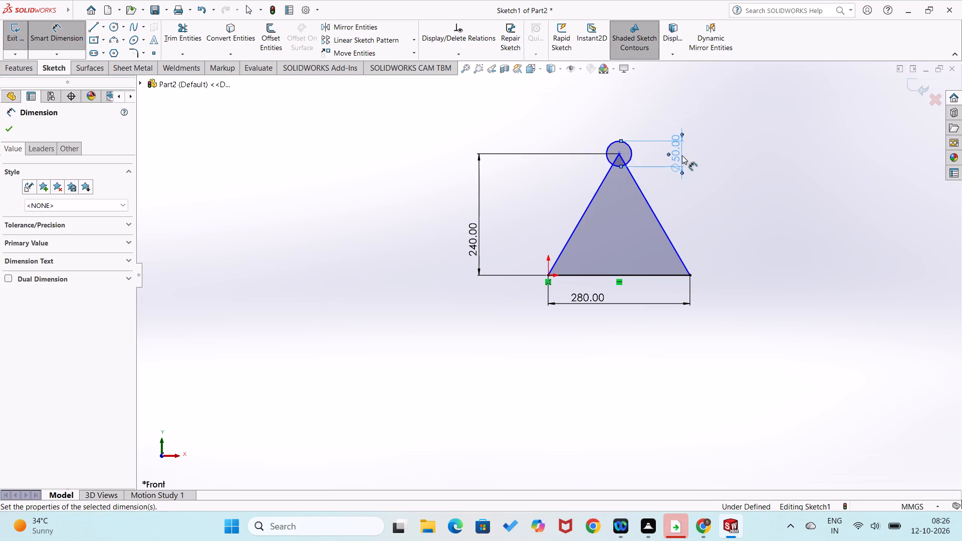
Delete the triangle's two sloping sides, keeping the base line and the circle.
scroll(637, 182, down, 2)
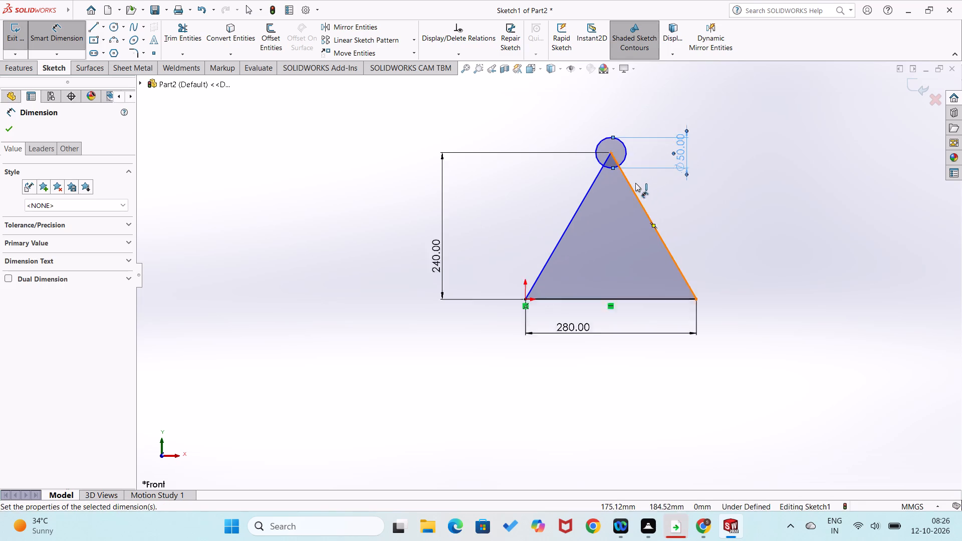
scroll(635, 183, down, 4)
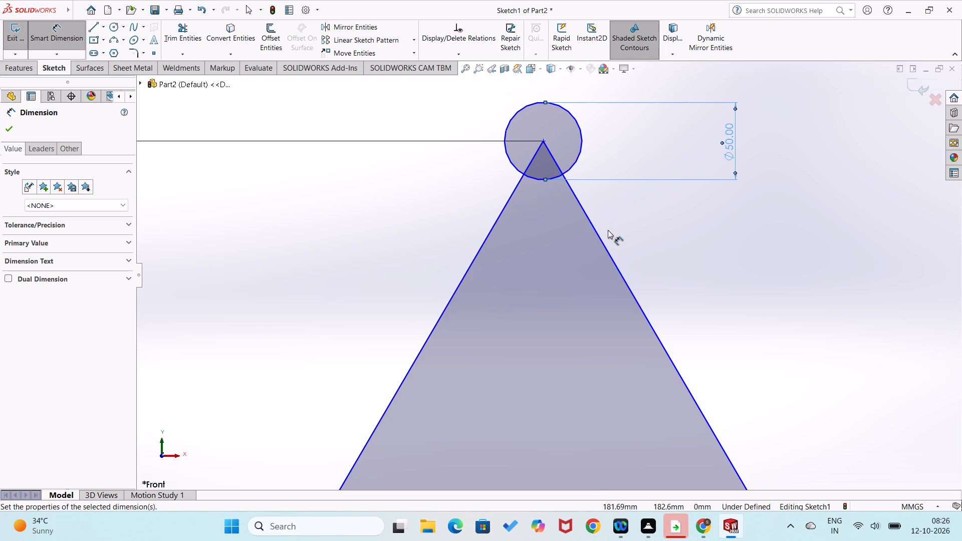
key(Escape)
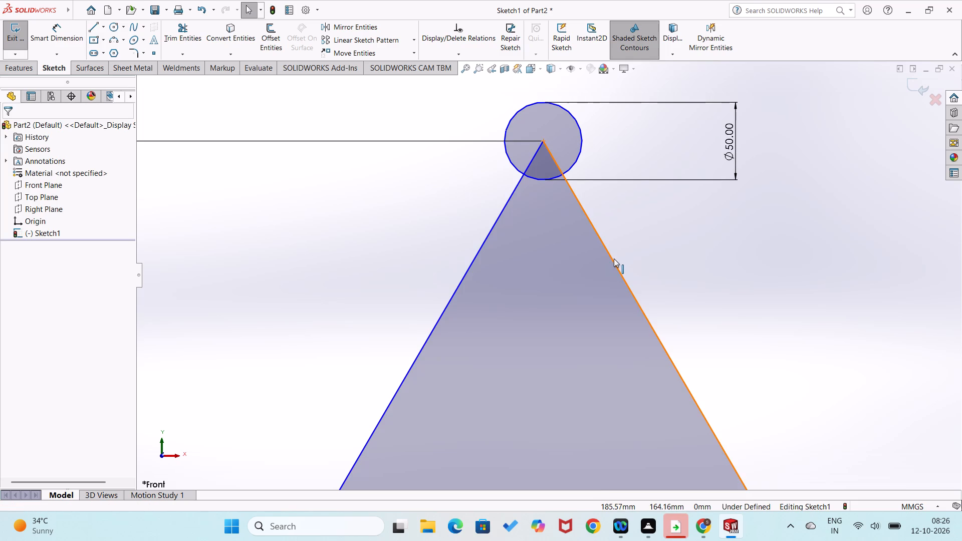
click(614, 258)
key(Delete)
scroll(561, 272, up, 3)
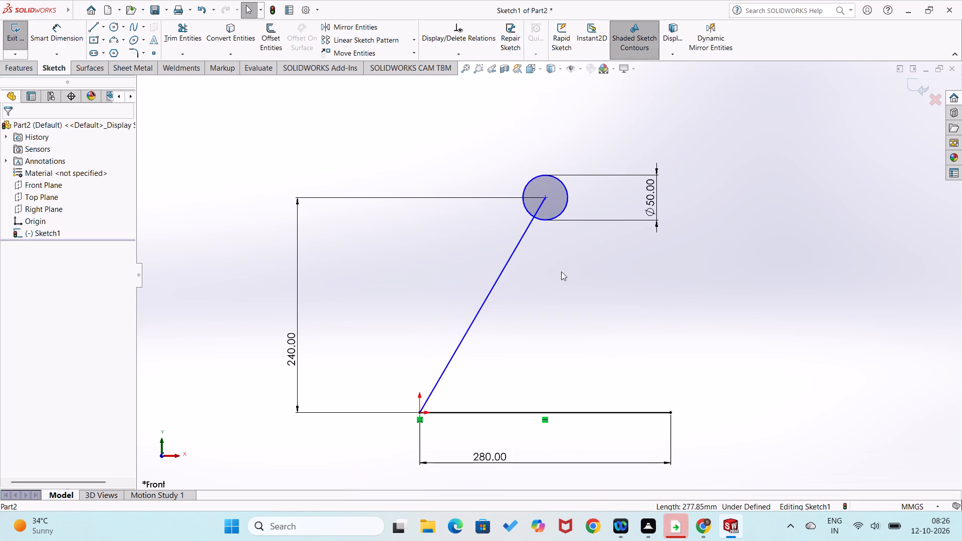
click(502, 278)
key(Delete)
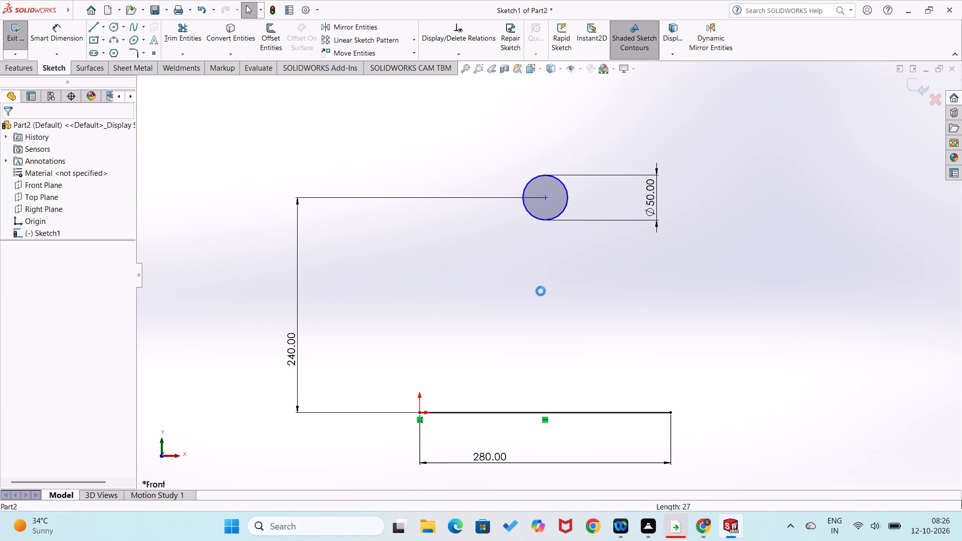
Draw two sloping lines joining the ends of the base to the nearest side quadrant points of the 50 mm circle.
right_drag(750, 322, 663, 355)
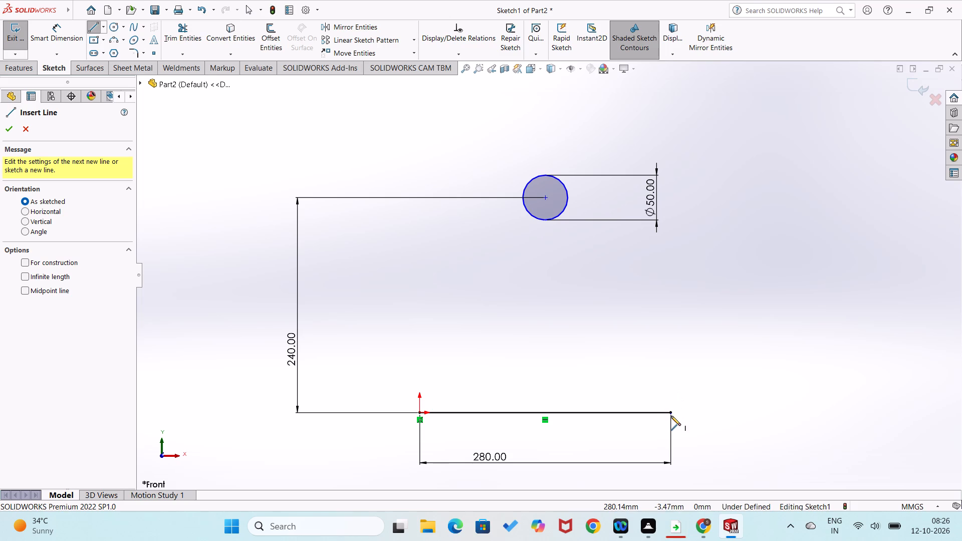
click(671, 413)
click(568, 197)
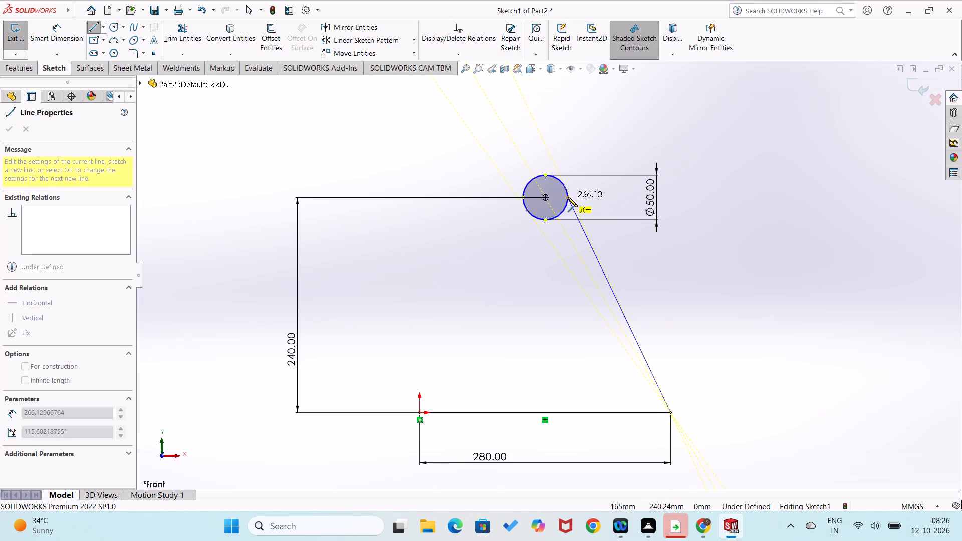
right_drag(534, 259, 523, 162)
right_drag(493, 263, 410, 308)
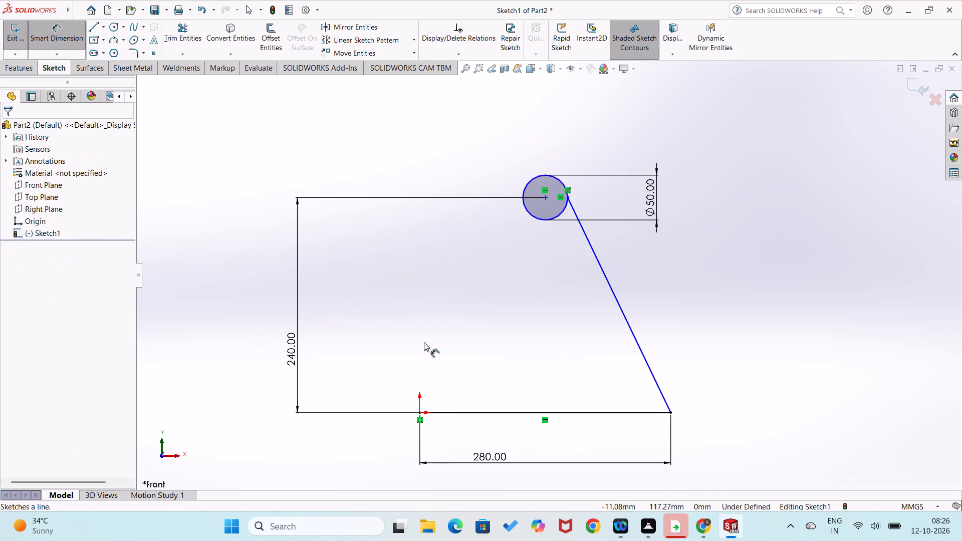
drag(418, 412, 423, 406)
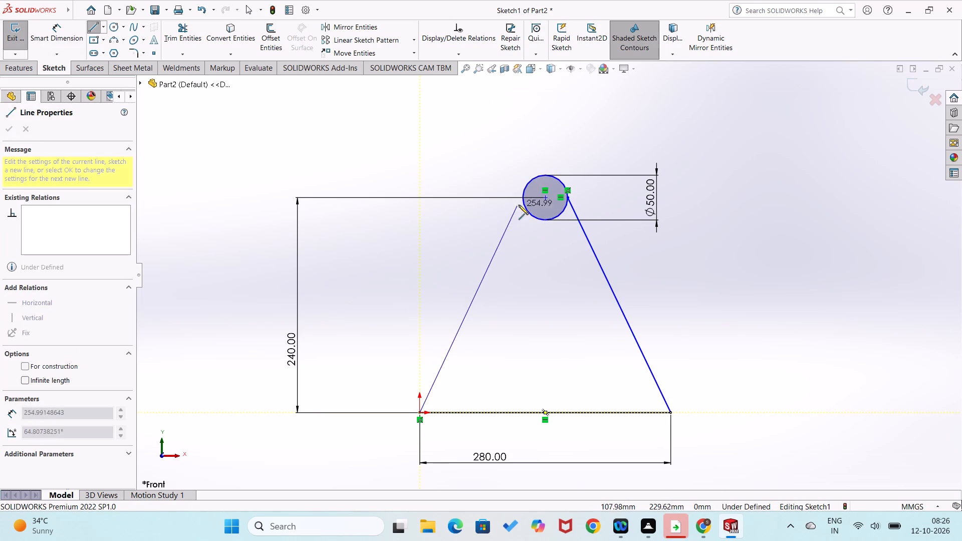
click(524, 199)
right_drag(568, 294, 560, 189)
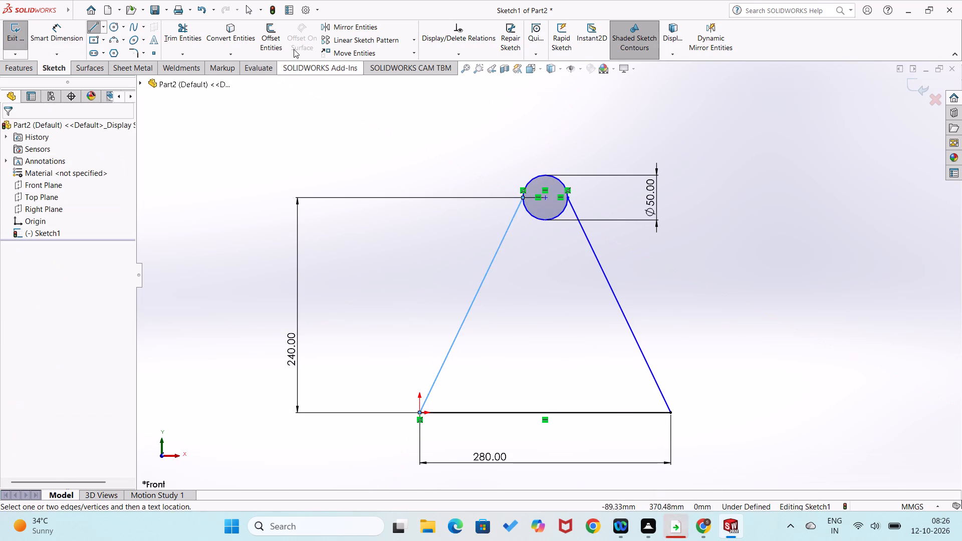
Trim away the circle's lower half between the two sloping lines, using Trim to closest.
click(186, 35)
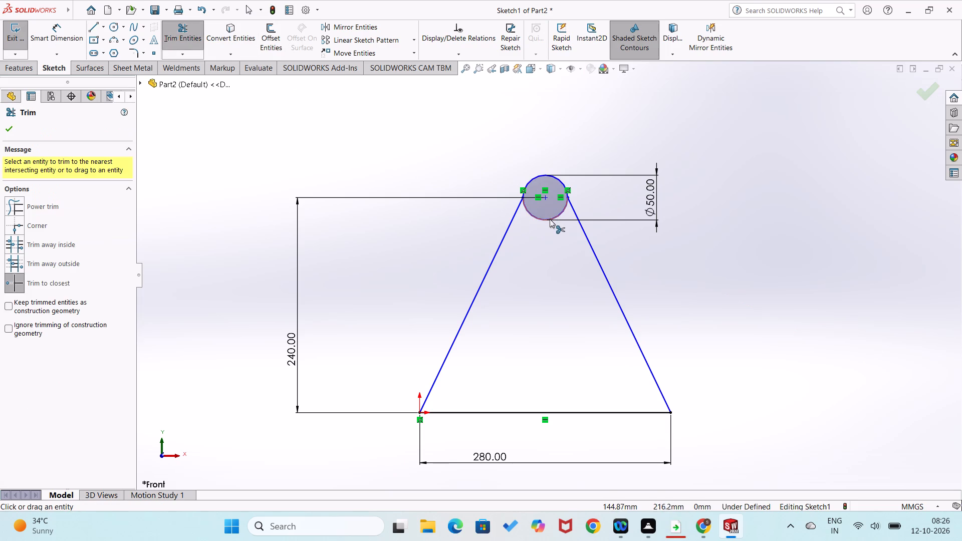
click(550, 219)
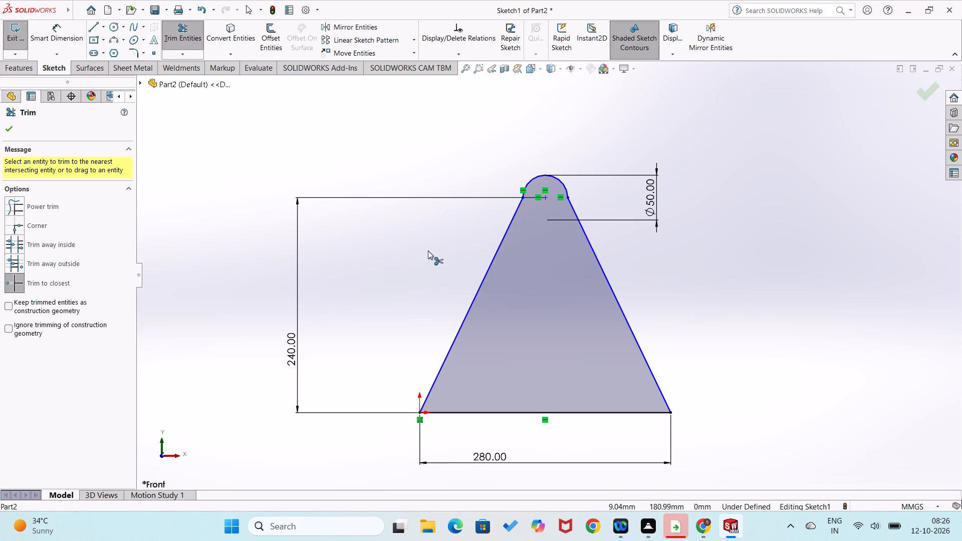
Undo the circle's trim and both sloping lines, leaving the base line and the full 50 mm circle.
scroll(548, 230, down, 3)
scroll(548, 230, up, 2)
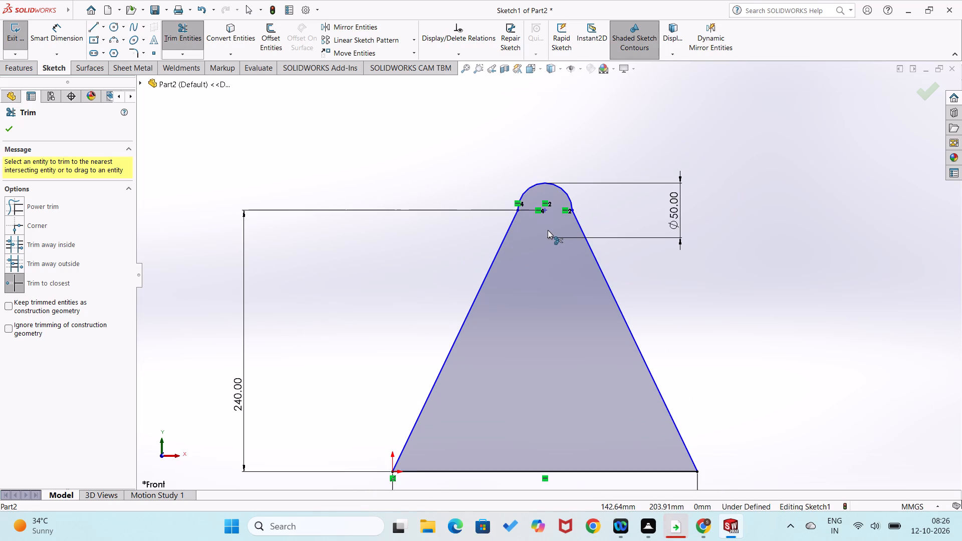
key(ctrl+z)
key(ctrl+z)
key(ctrl+z)
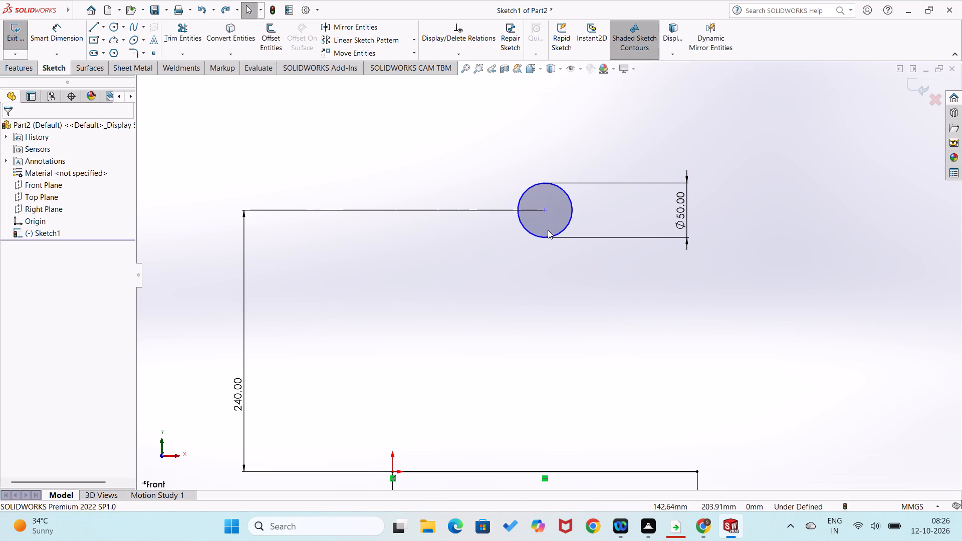
Draw two sloping lines from the ends of the base to the circle's outer sides, tangent to the circle.
right_drag(551, 268, 479, 319)
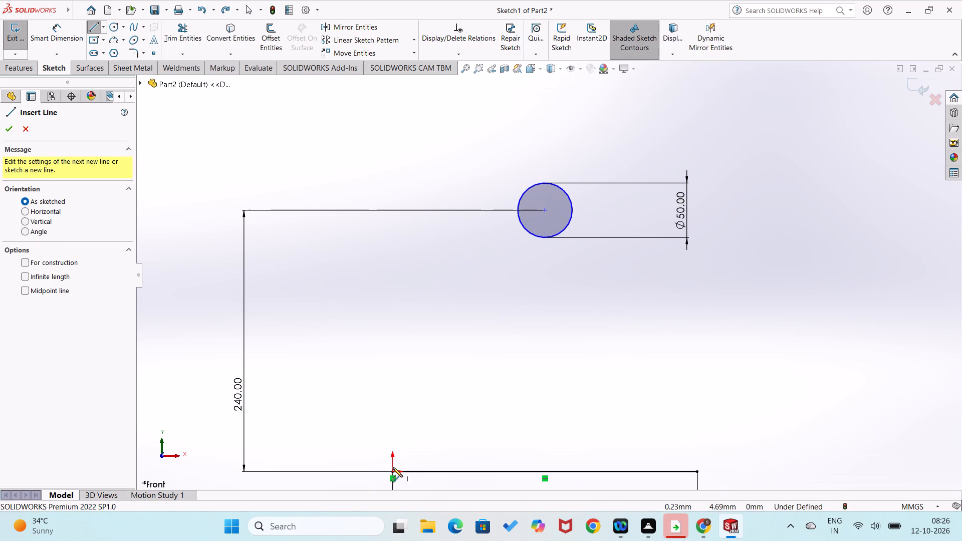
drag(393, 471, 393, 465)
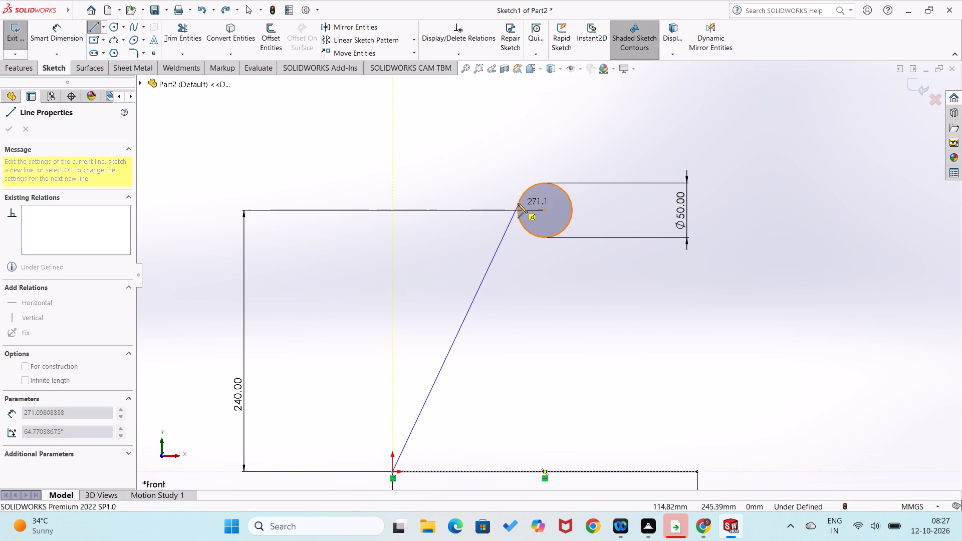
click(519, 200)
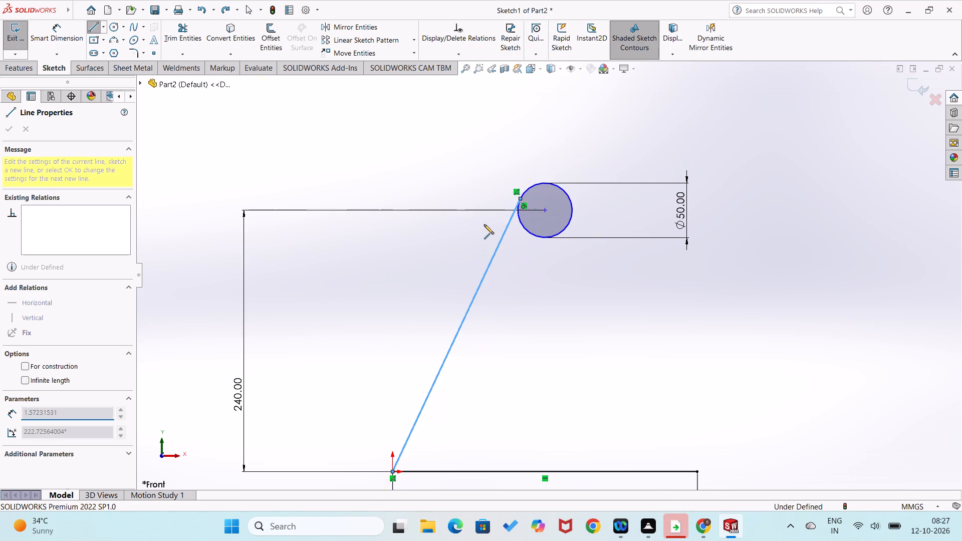
right_drag(471, 233, 499, 147)
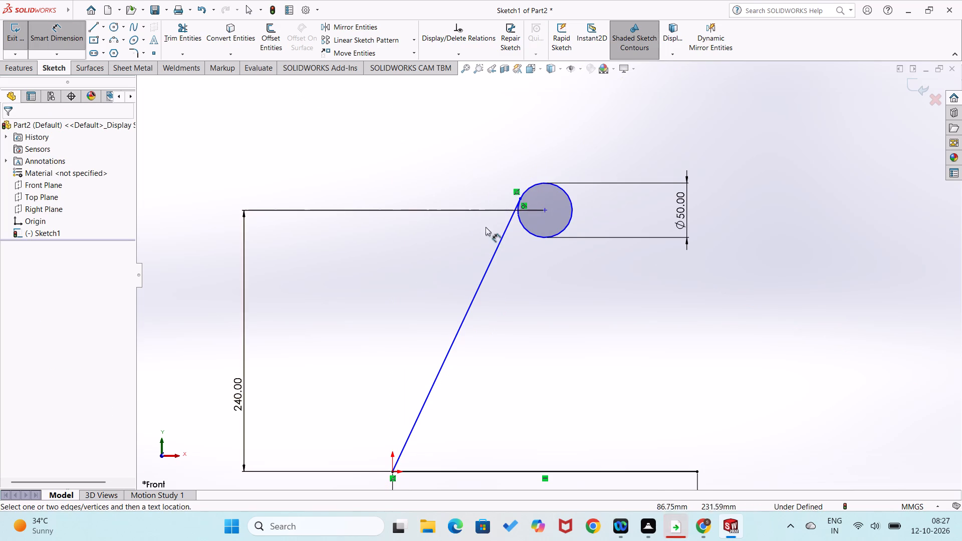
right_drag(671, 352, 628, 379)
click(698, 470)
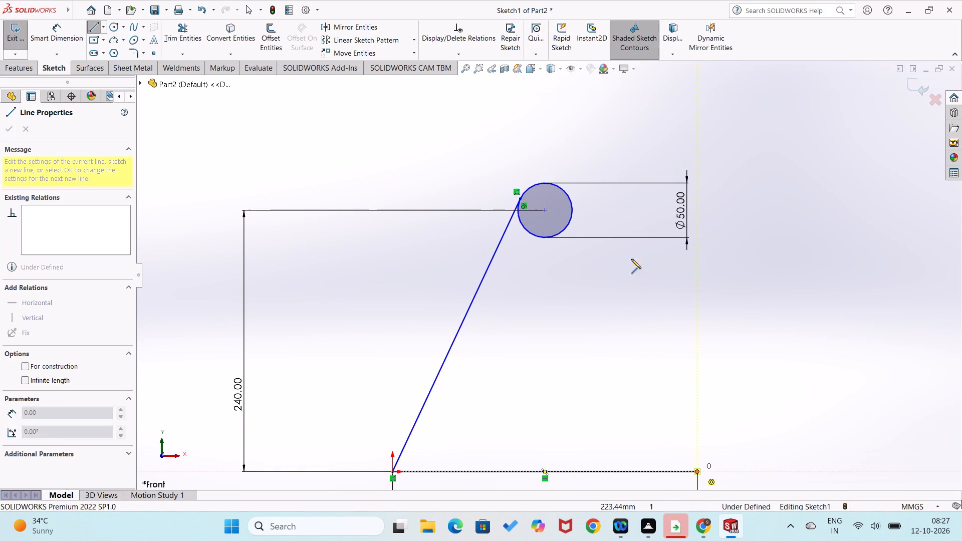
click(569, 197)
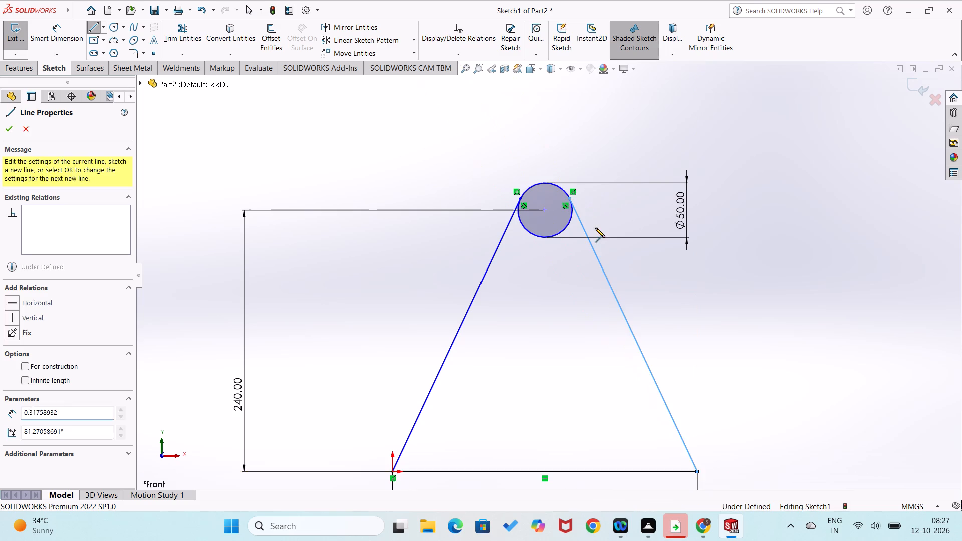
right_drag(620, 241, 612, 151)
Trim away the circle's lower arc between the two tangent lines, using Trim to closest.
click(173, 31)
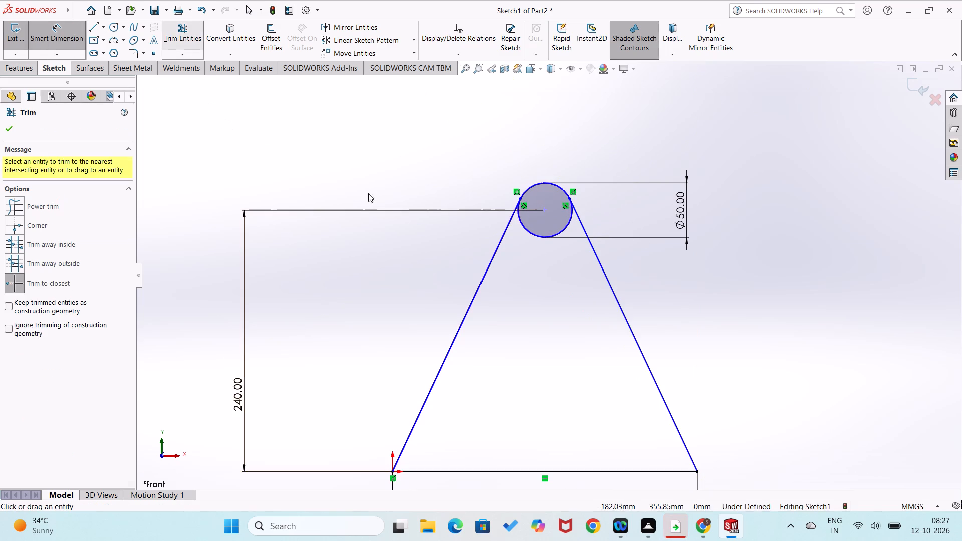
click(539, 236)
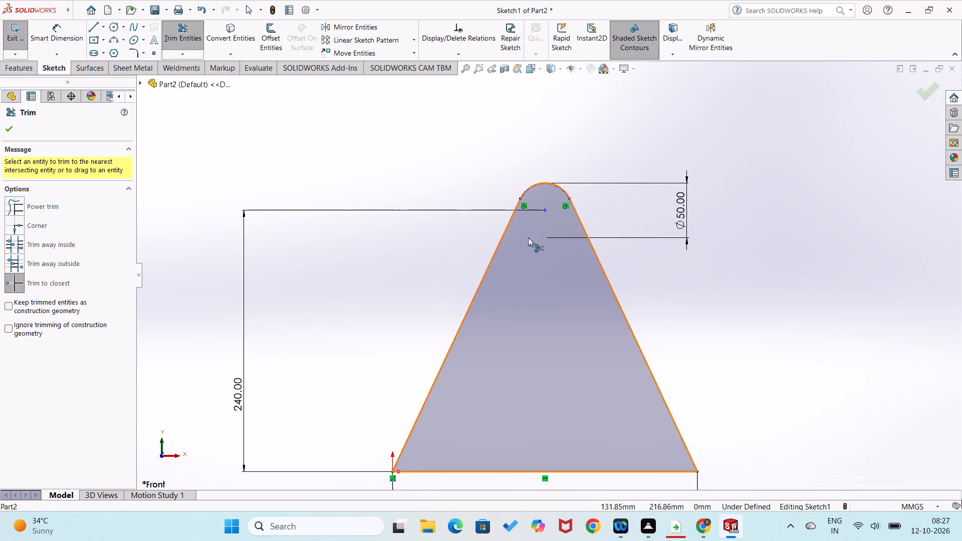
Draw a circle of about 15 mm radius inside the rounded top, centred on the arc's centre point.
right_drag(319, 291, 406, 310)
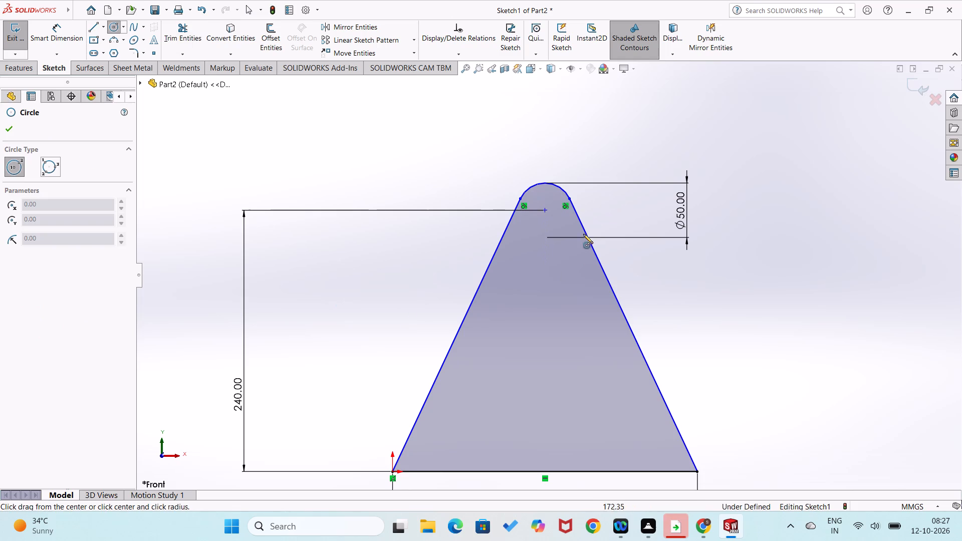
click(544, 210)
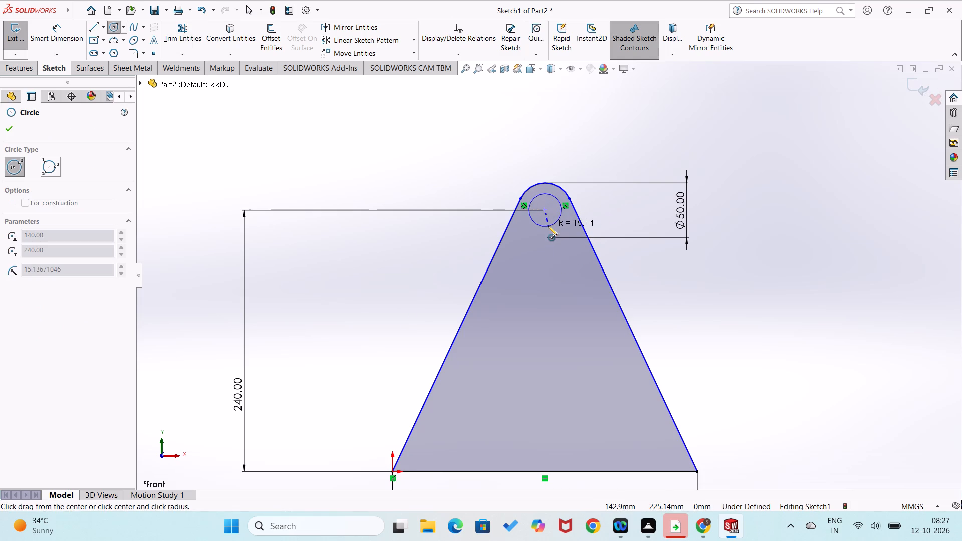
click(548, 226)
Set the diameter of the rounded top's arc to 100 mm.
right_drag(412, 239, 419, 97)
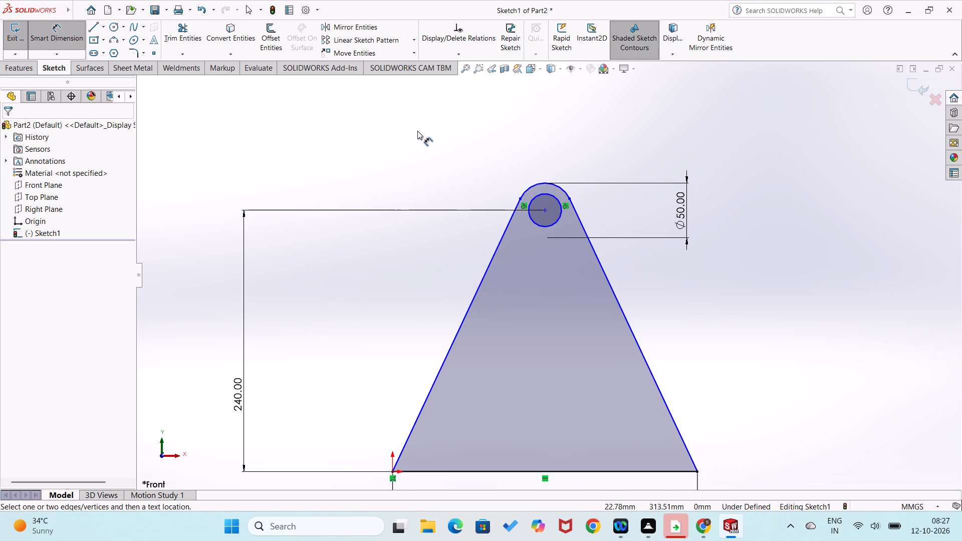
double_click(679, 215)
text(100)
key(Return)
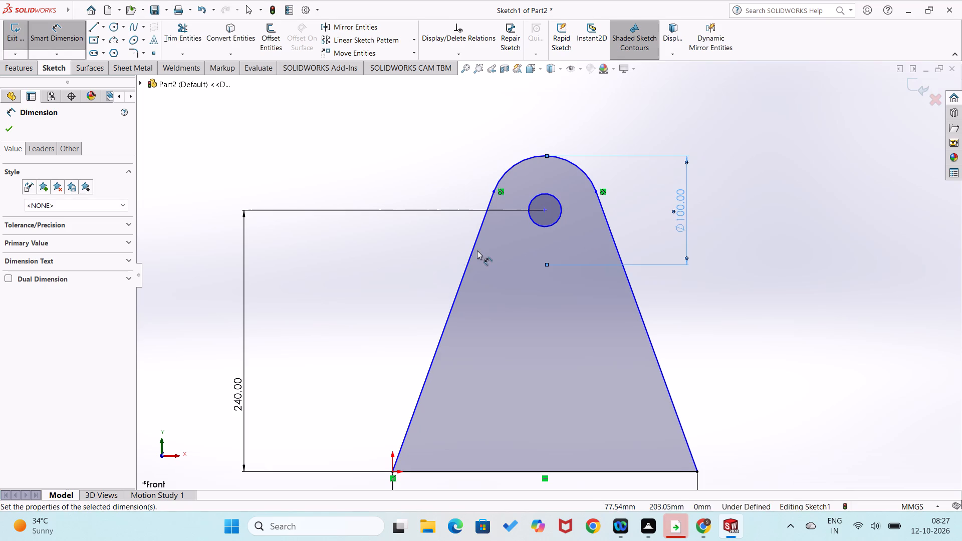
Dimension the inner circle's diameter 50 mm.
right_drag(349, 303, 352, 161)
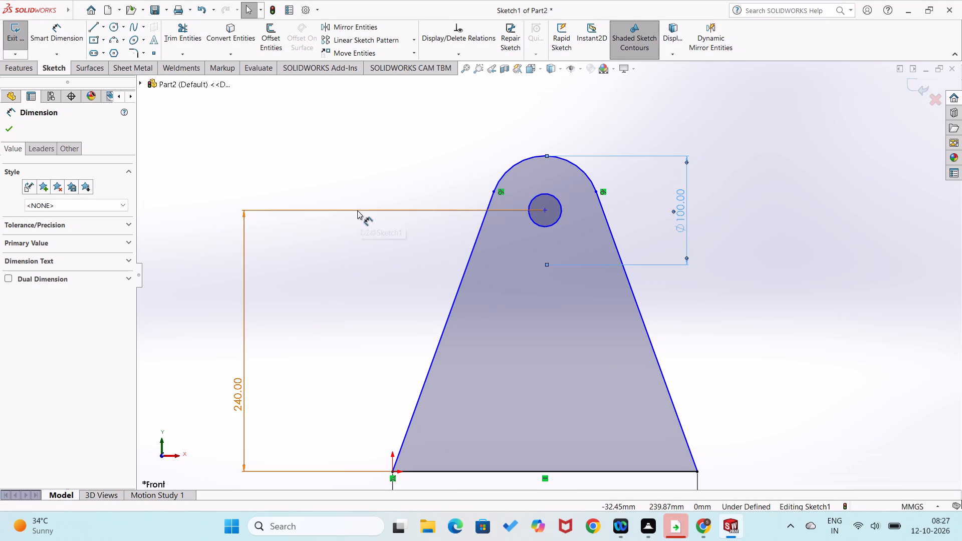
right_drag(459, 250, 430, 159)
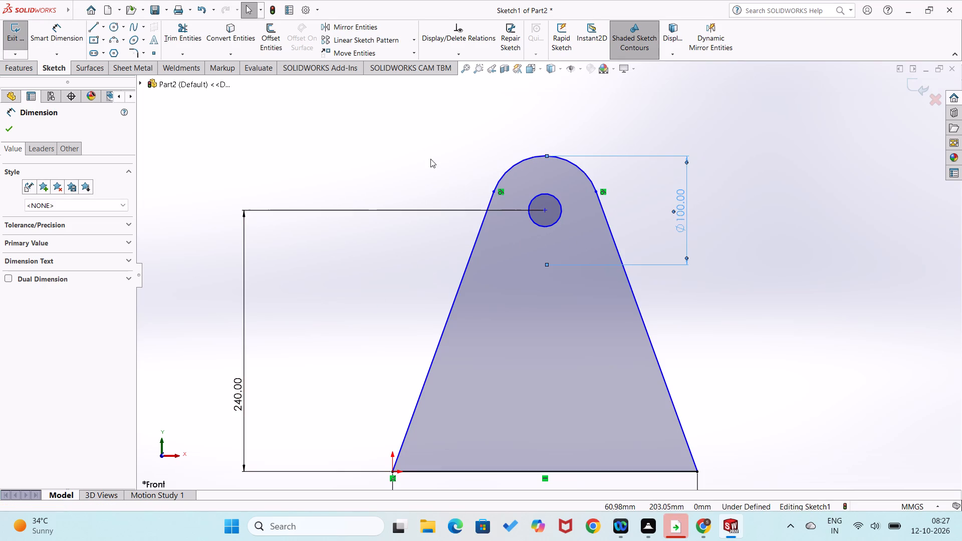
right_drag(430, 159, 423, 113)
click(560, 213)
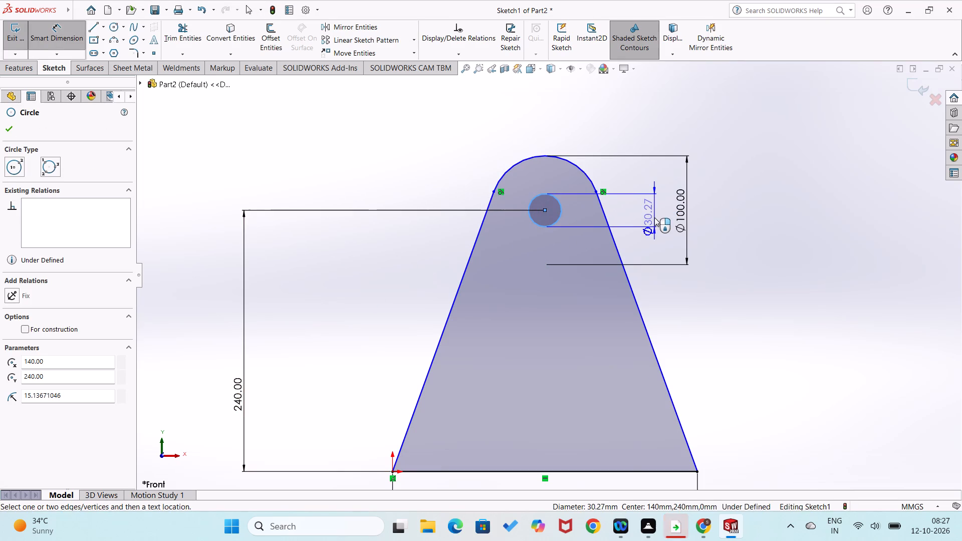
click(651, 214)
text(50)
key(Return)
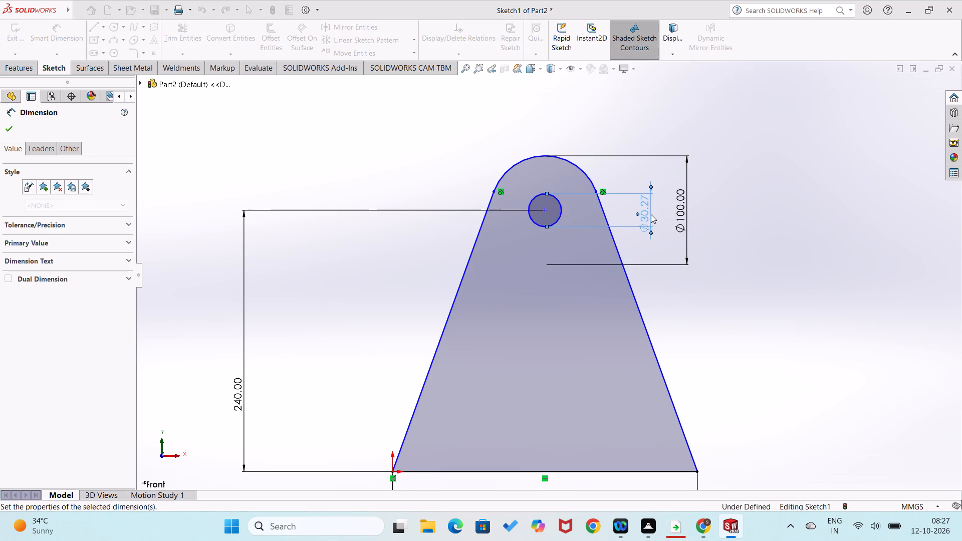
click(377, 284)
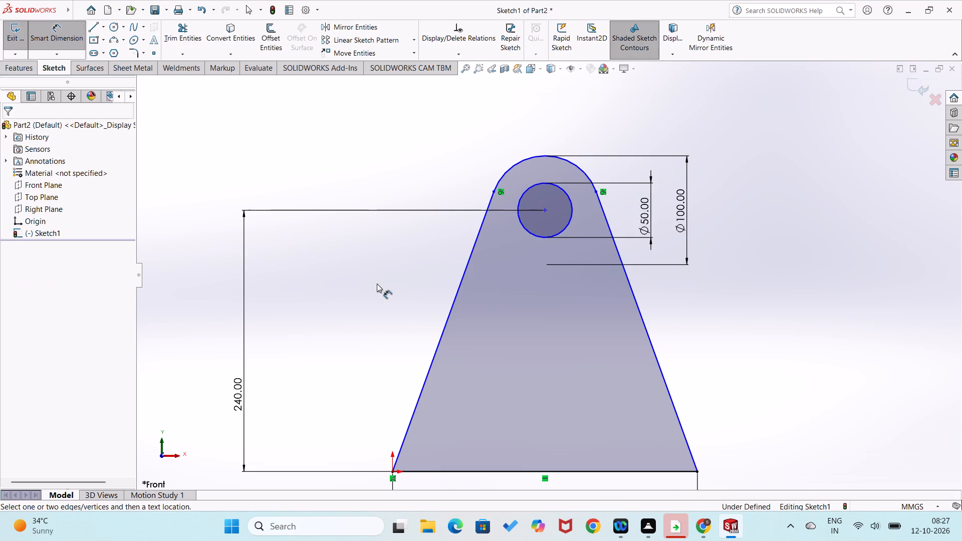
Dimension the horizontal distance from the origin at the base's end to the inner circle's centre.
scroll(377, 284, up, 1)
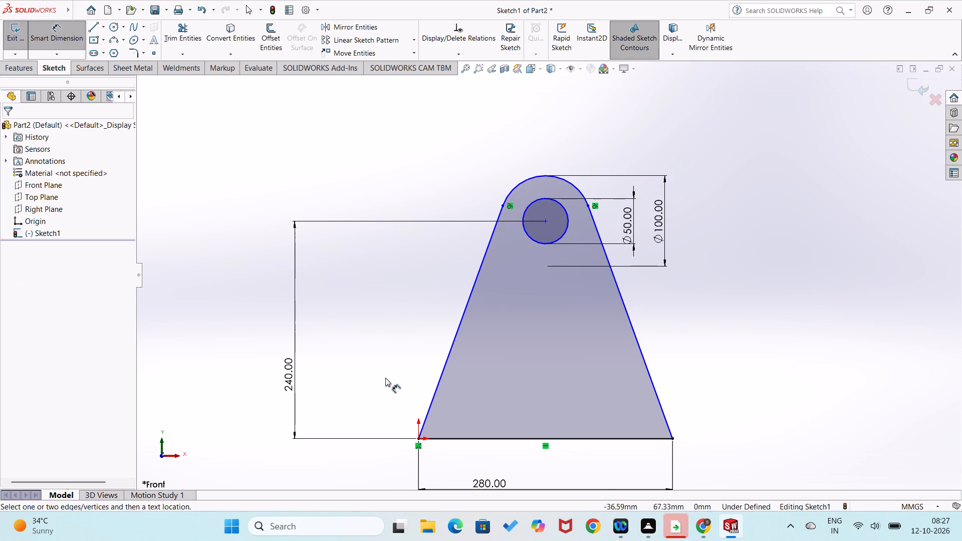
right_drag(386, 404, 389, 350)
right_drag(404, 385, 396, 321)
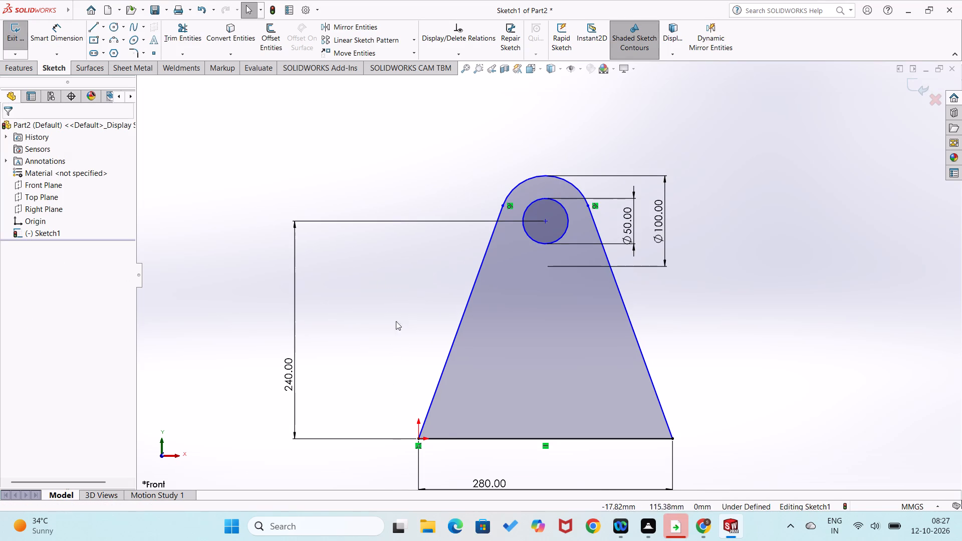
right_drag(396, 321, 385, 286)
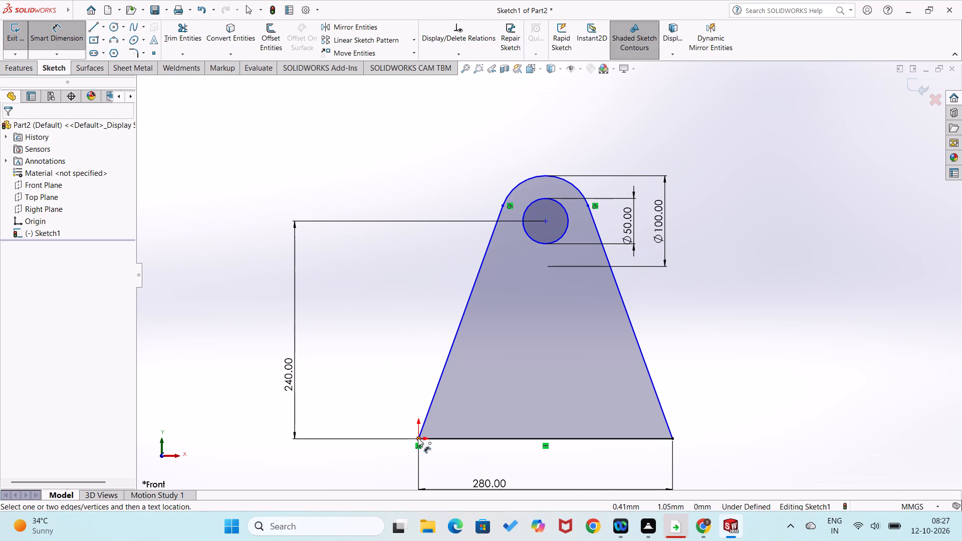
click(418, 438)
click(544, 221)
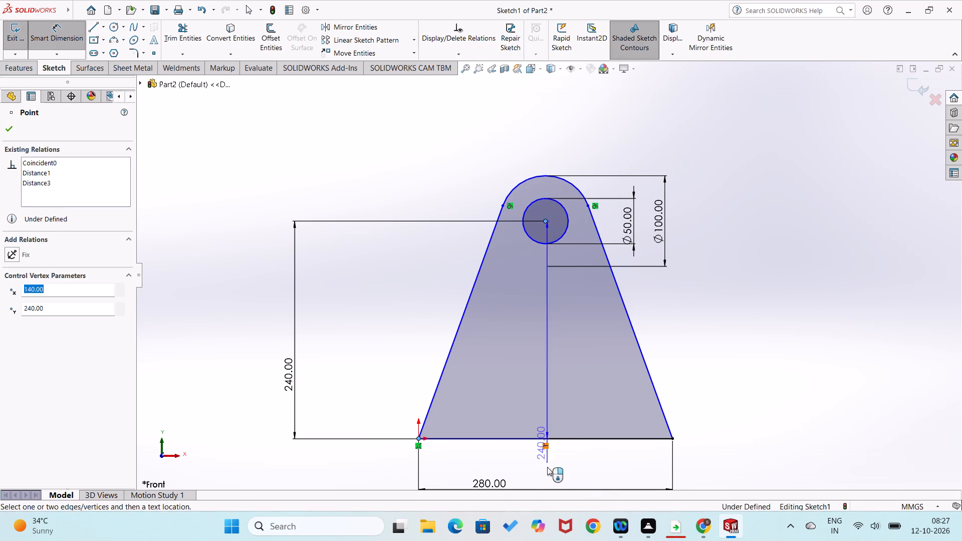
click(527, 471)
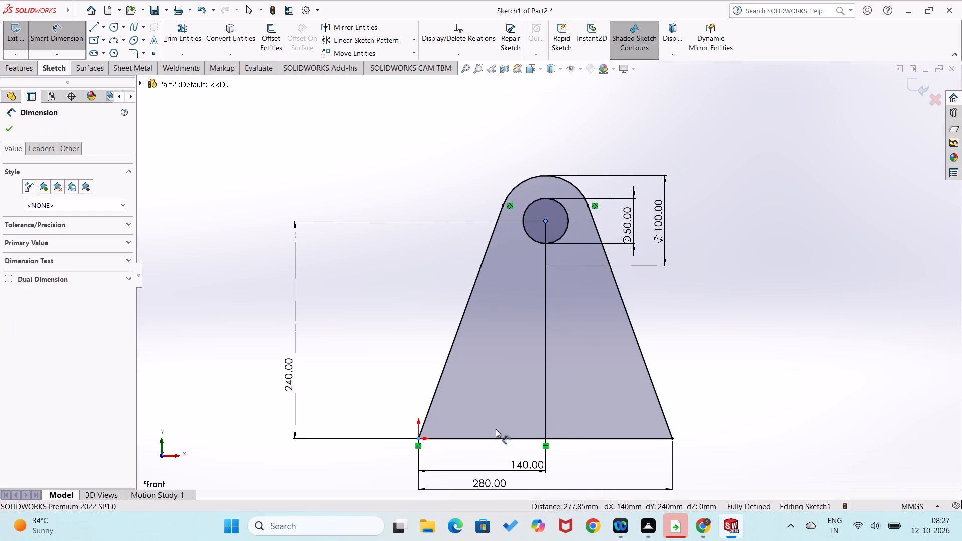
click(484, 457)
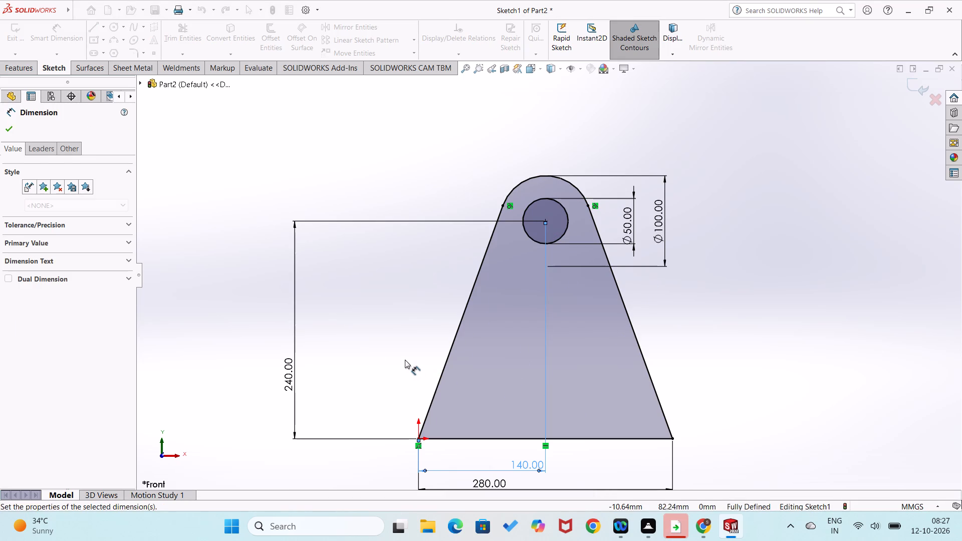
click(404, 354)
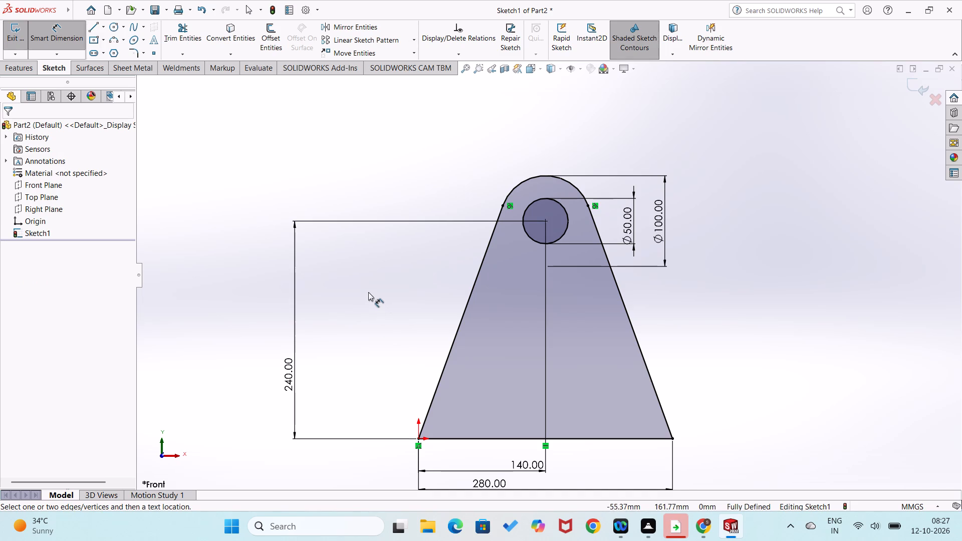
Extrude the profile as a blind boss 20 mm deep in the reversed direction.
click(14, 63)
click(24, 40)
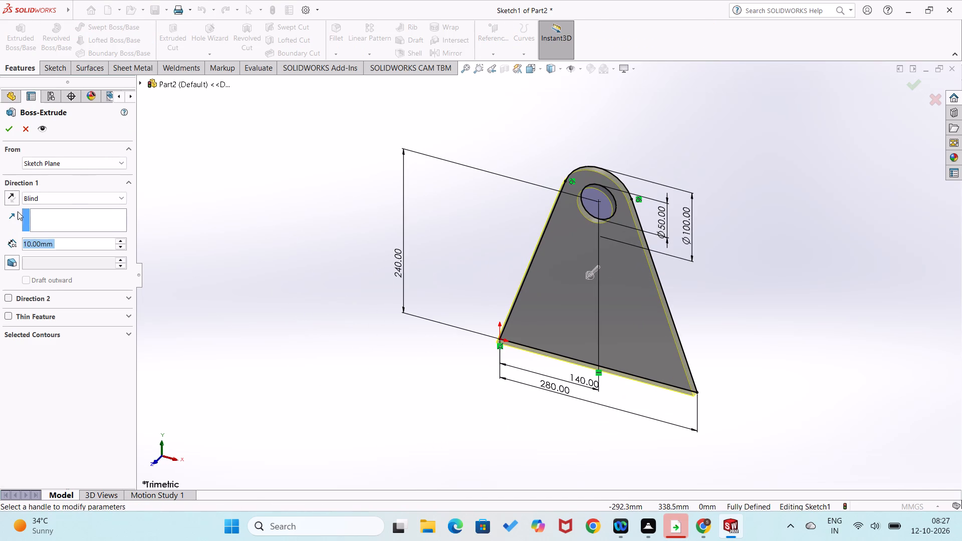
click(10, 196)
click(118, 241)
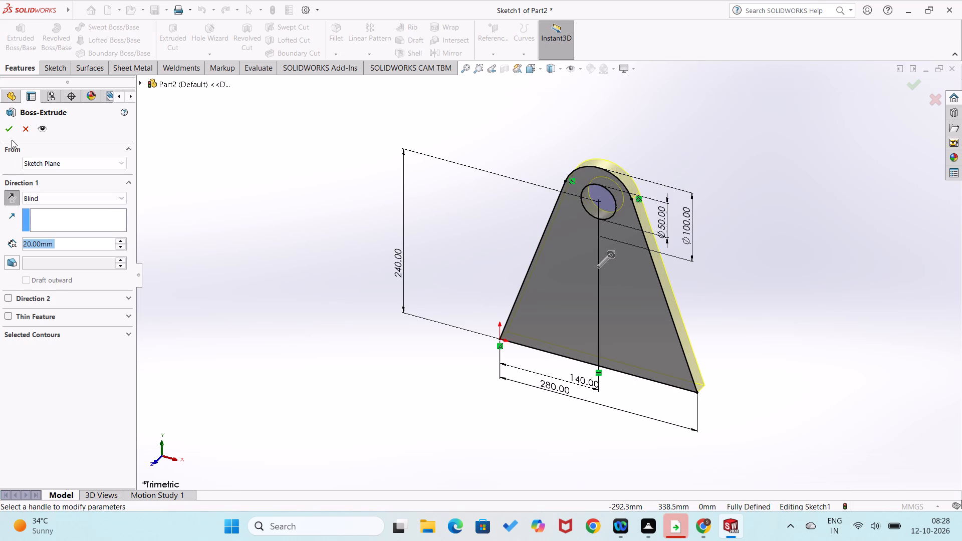
click(13, 131)
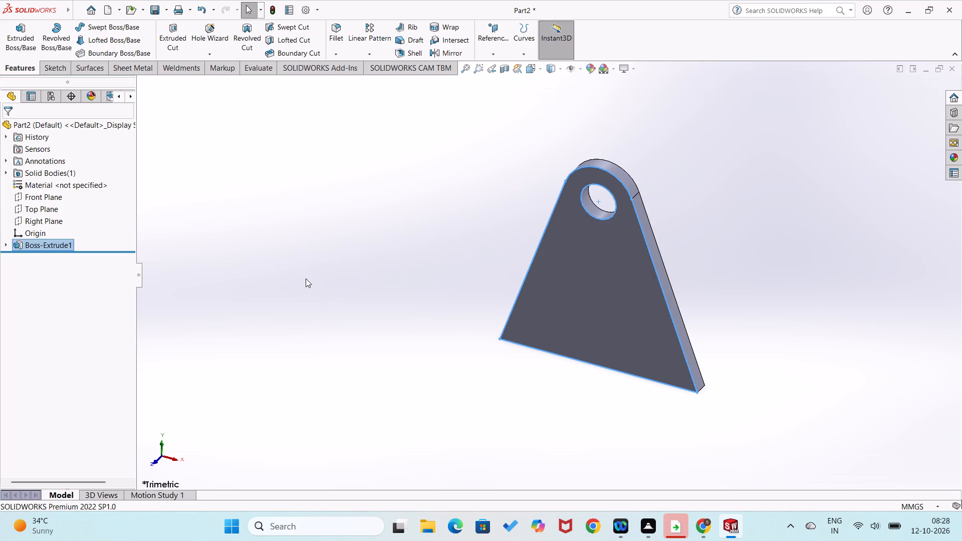
click(307, 279)
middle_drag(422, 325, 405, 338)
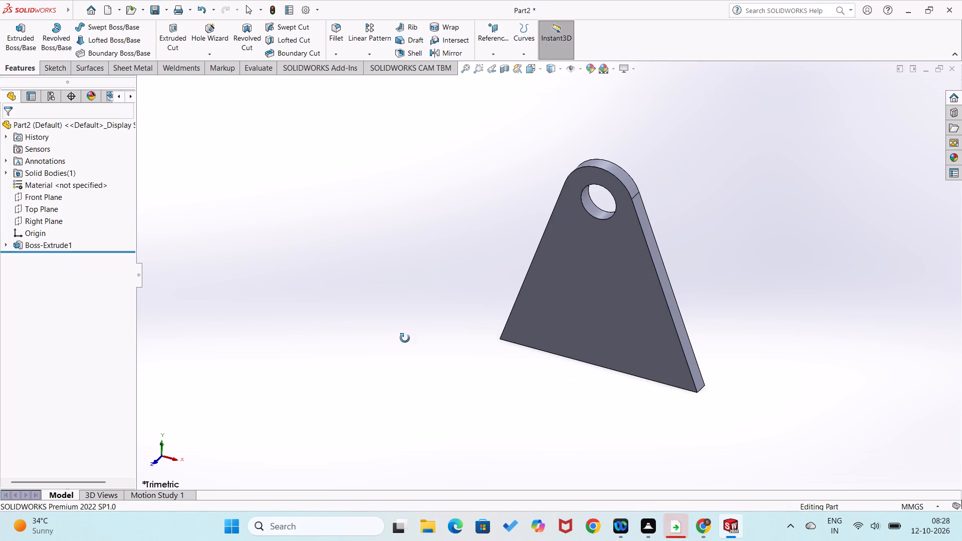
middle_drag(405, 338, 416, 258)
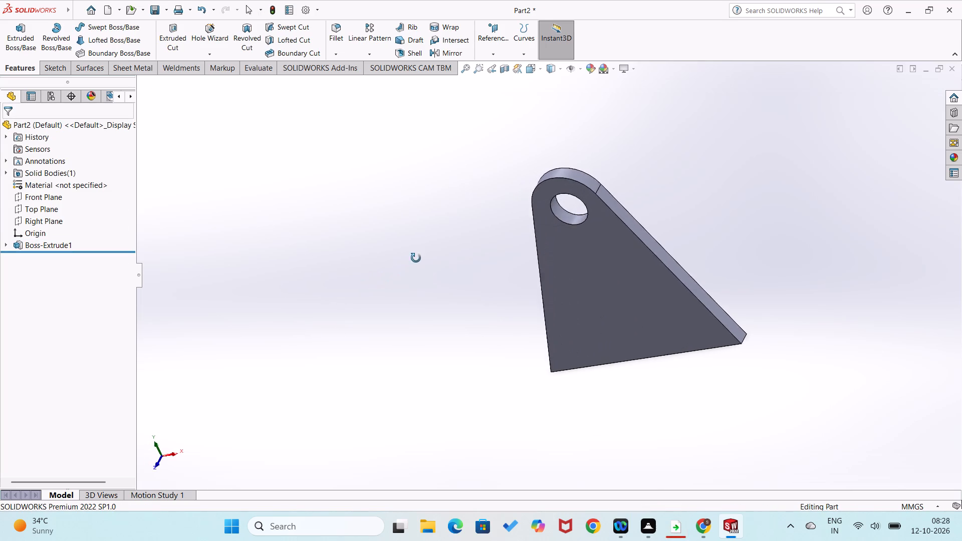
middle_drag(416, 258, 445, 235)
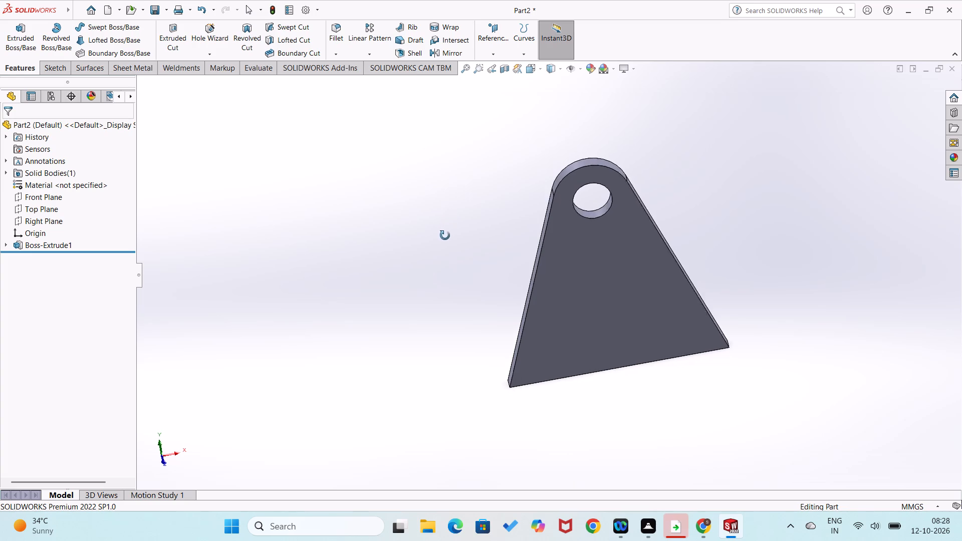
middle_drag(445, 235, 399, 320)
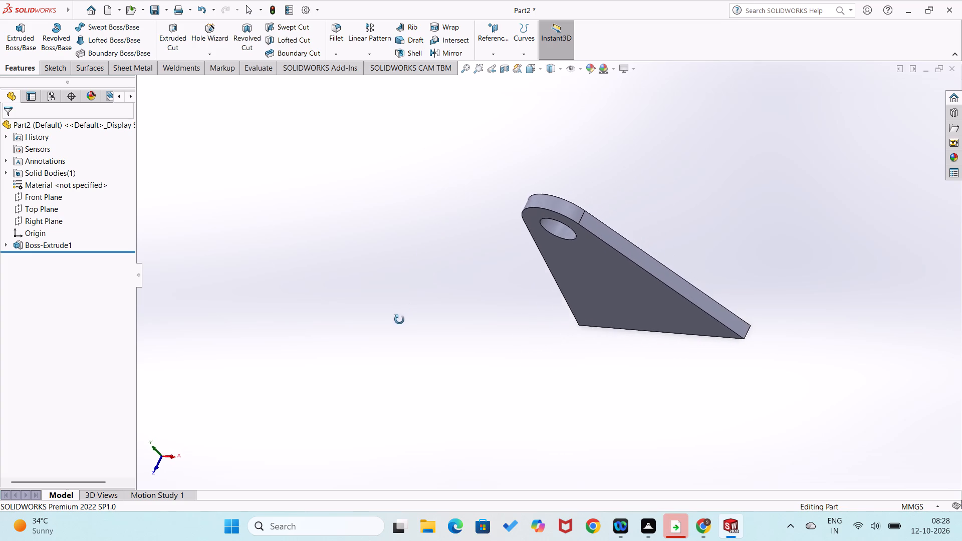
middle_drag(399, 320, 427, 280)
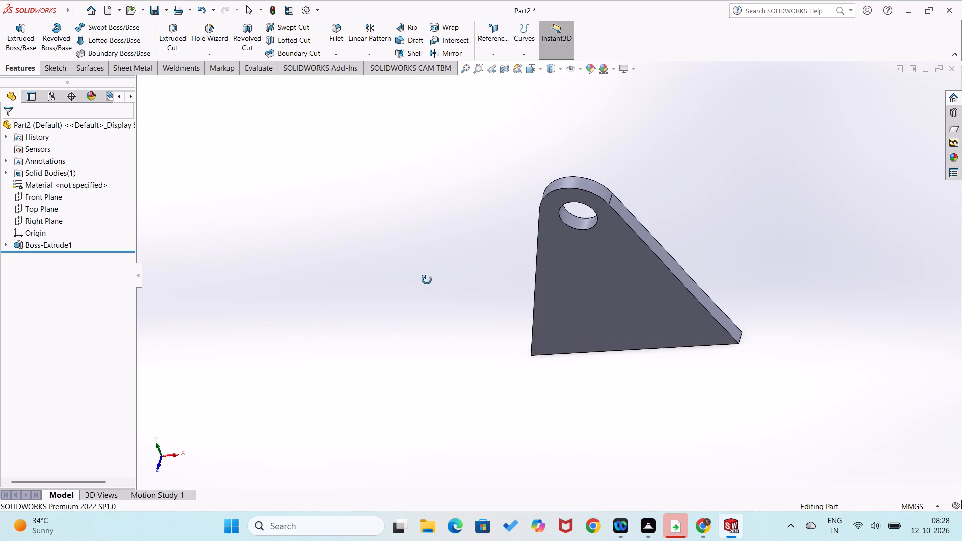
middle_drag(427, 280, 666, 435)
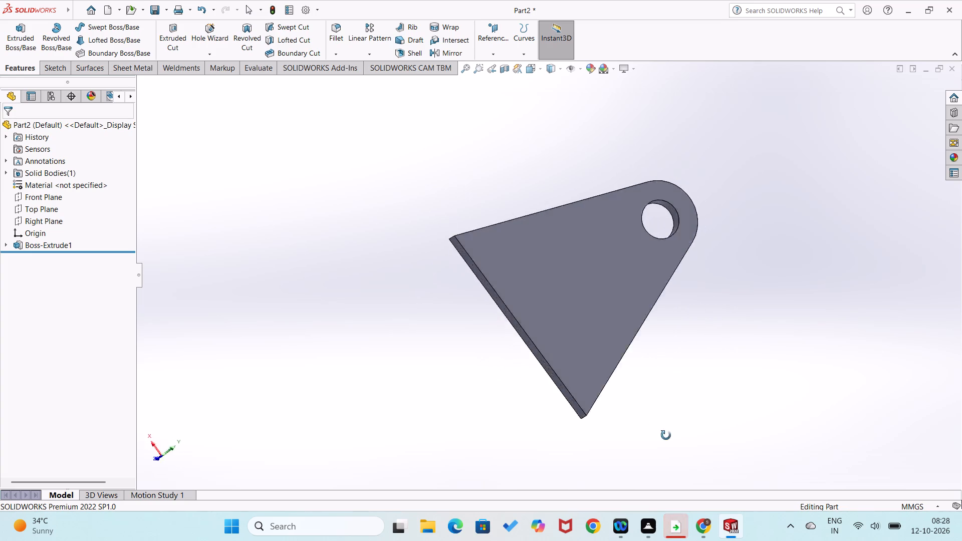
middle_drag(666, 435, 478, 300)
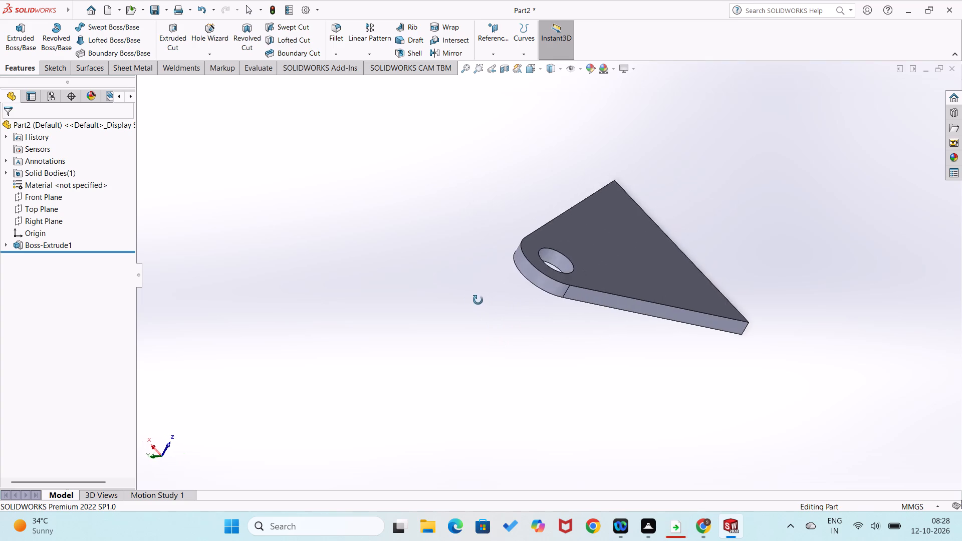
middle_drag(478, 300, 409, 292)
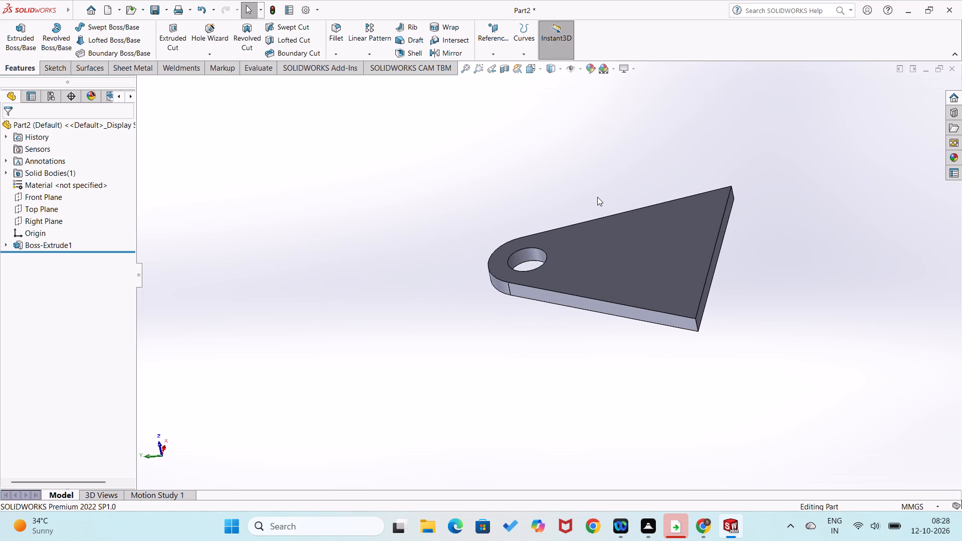
Start saving the plate part and browse to the Desktop as the save location.
key(ctrl+s)
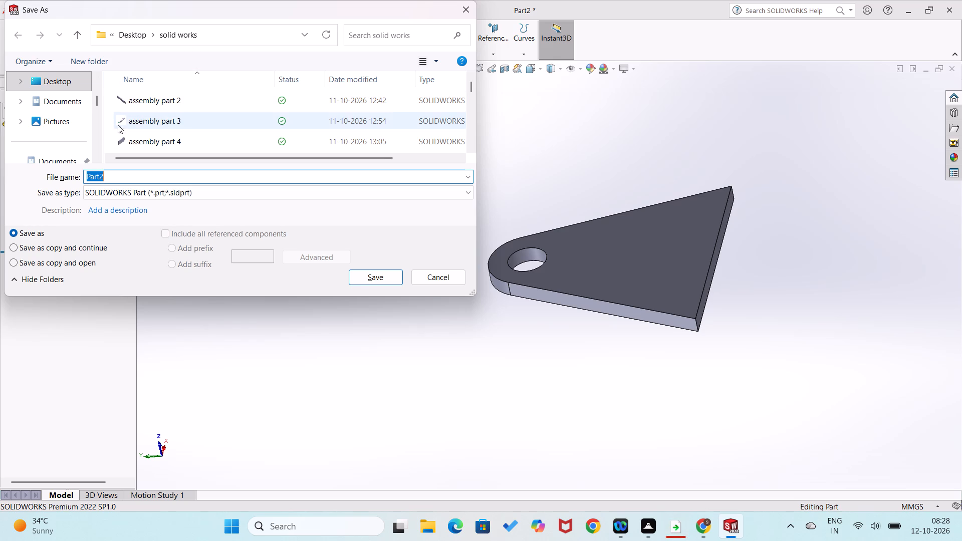
scroll(173, 105, down, 3)
scroll(173, 105, up, 3)
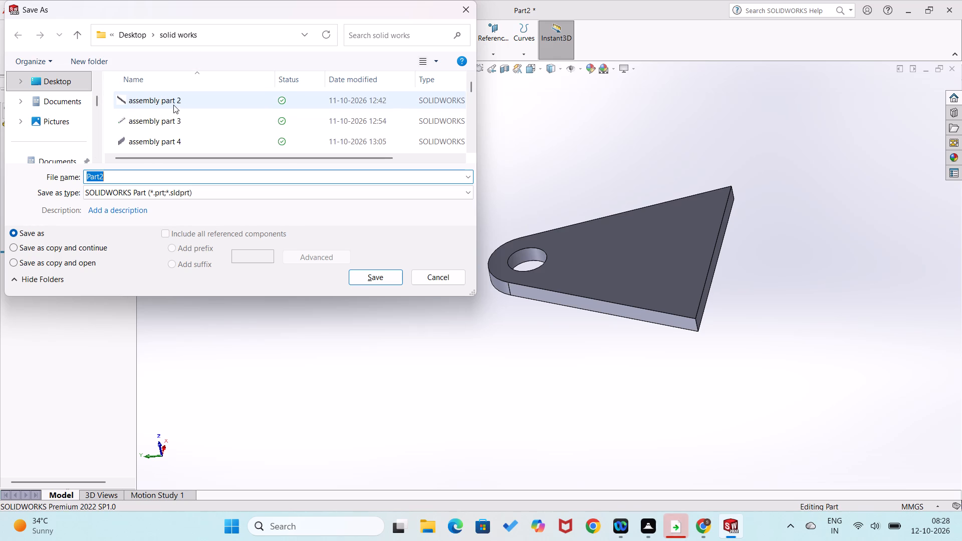
click(307, 32)
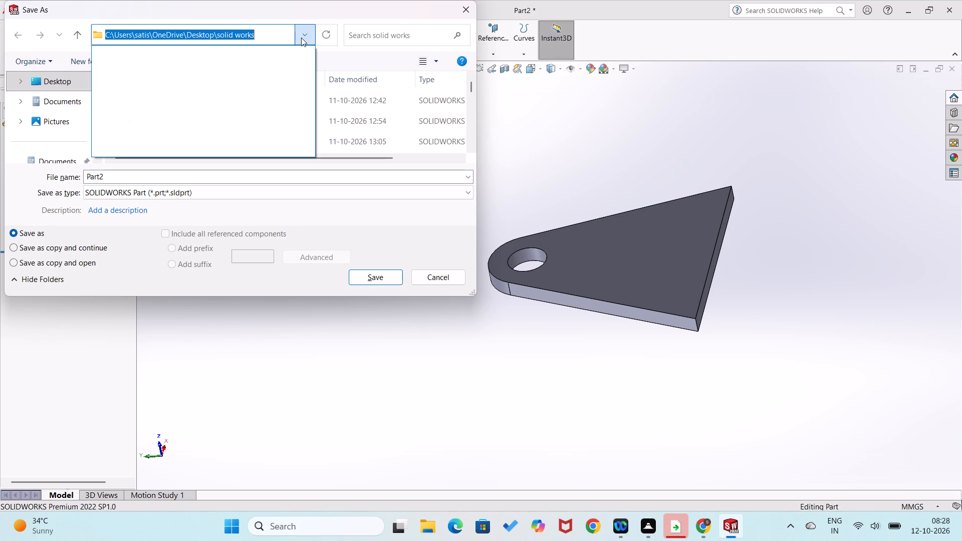
click(309, 36)
click(329, 31)
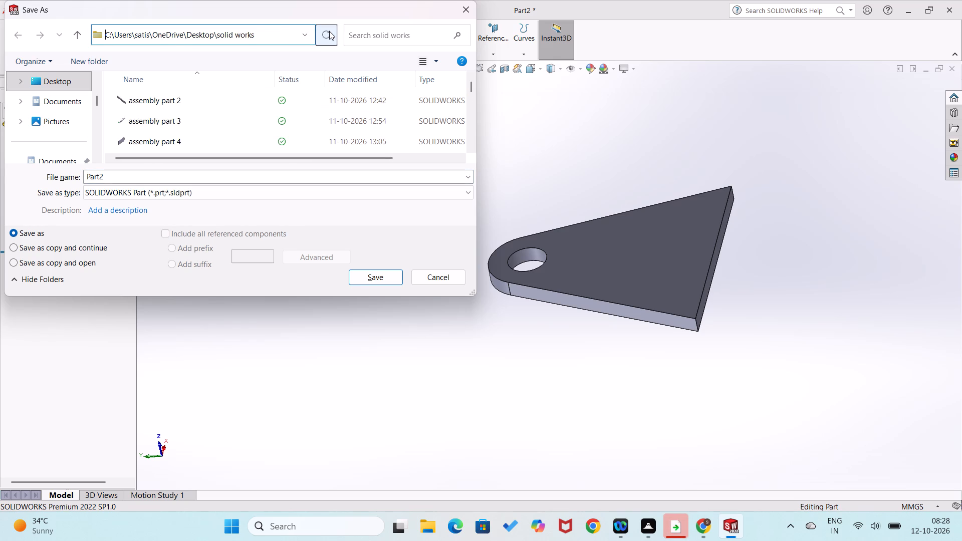
click(329, 31)
click(329, 31)
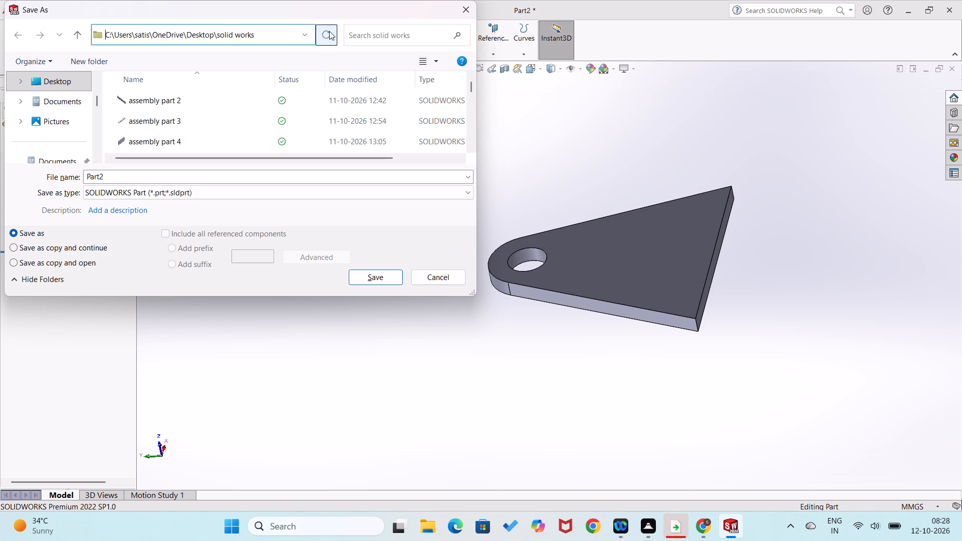
click(328, 31)
click(327, 31)
scroll(320, 136, down, 4)
scroll(57, 112, up, 2)
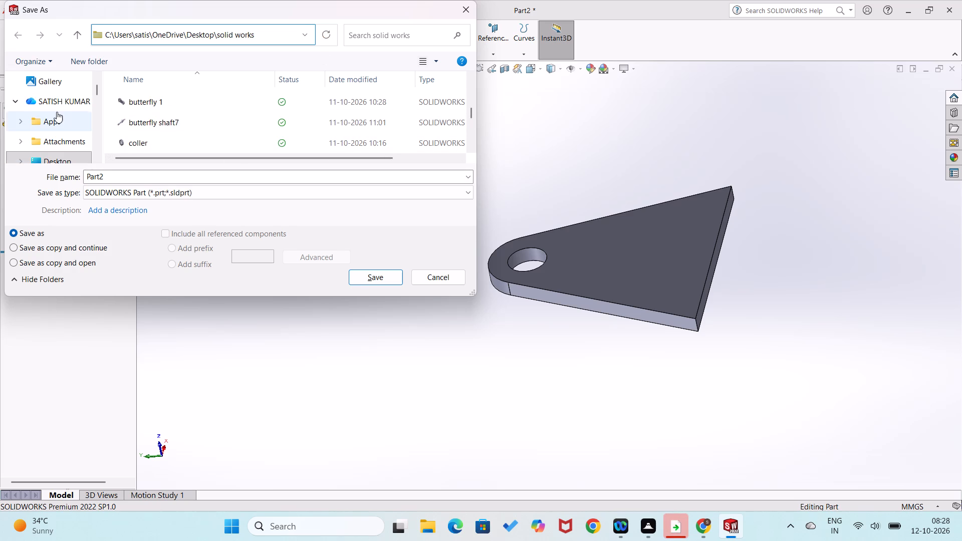
scroll(56, 112, down, 2)
click(50, 102)
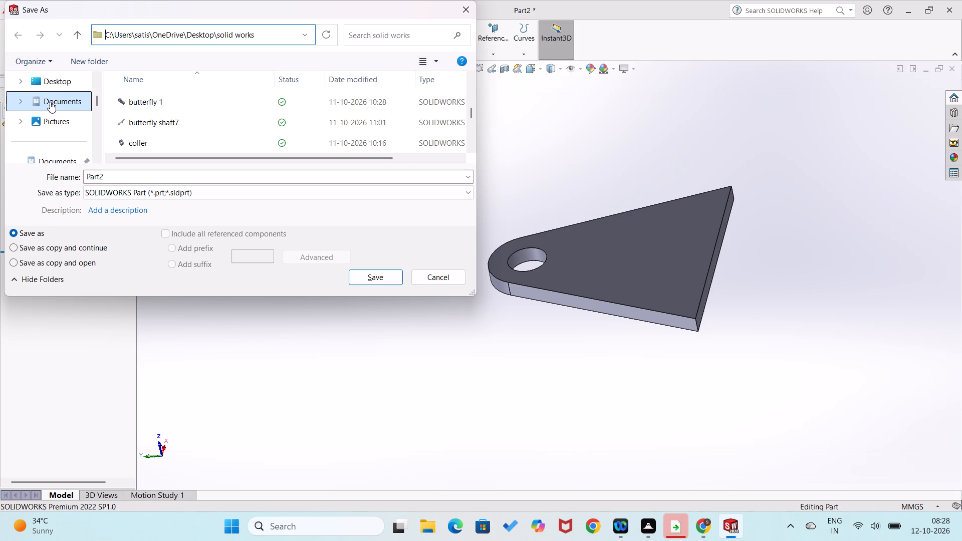
click(50, 80)
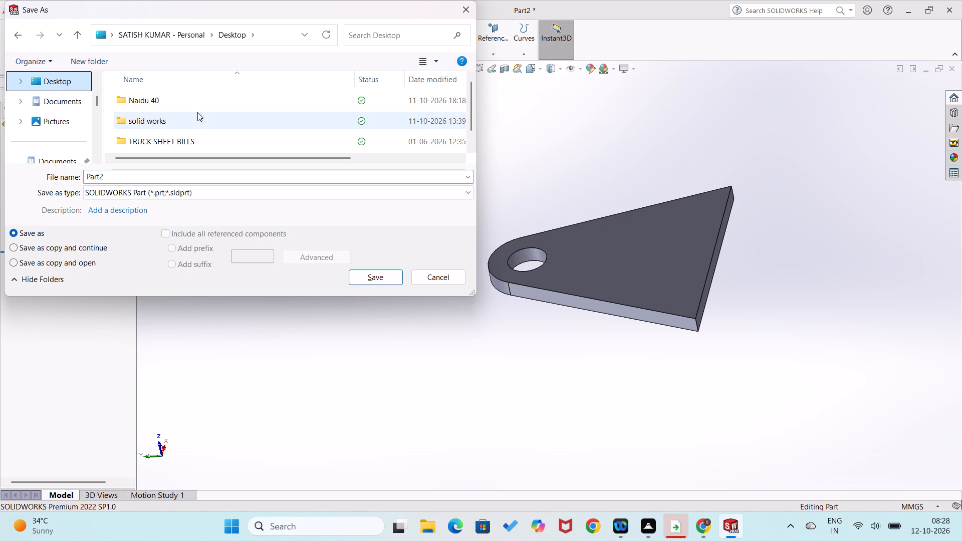
Name the part module 11 and save it in the Naidu 40 folder on the Desktop.
click(195, 101)
click(195, 101)
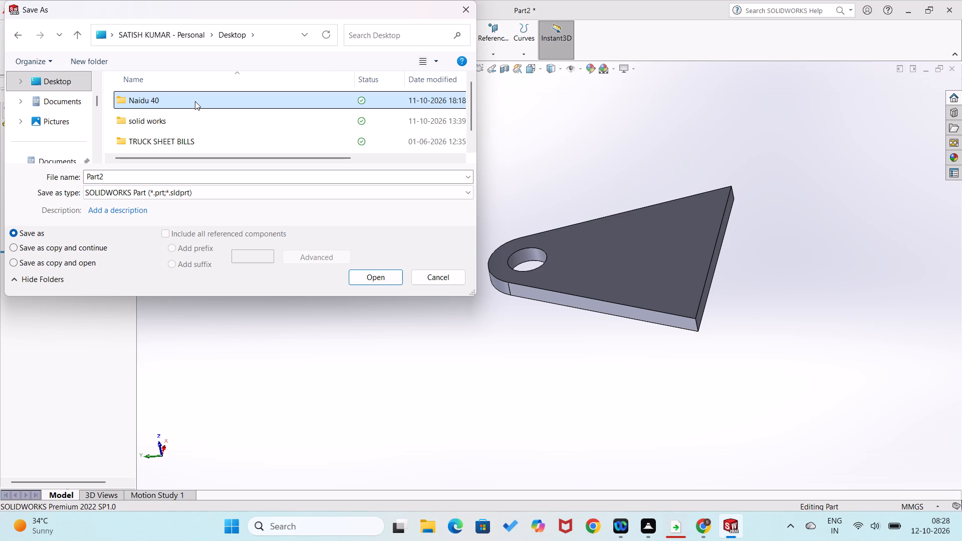
drag(198, 174, 17, 176)
drag(109, 172, 90, 181)
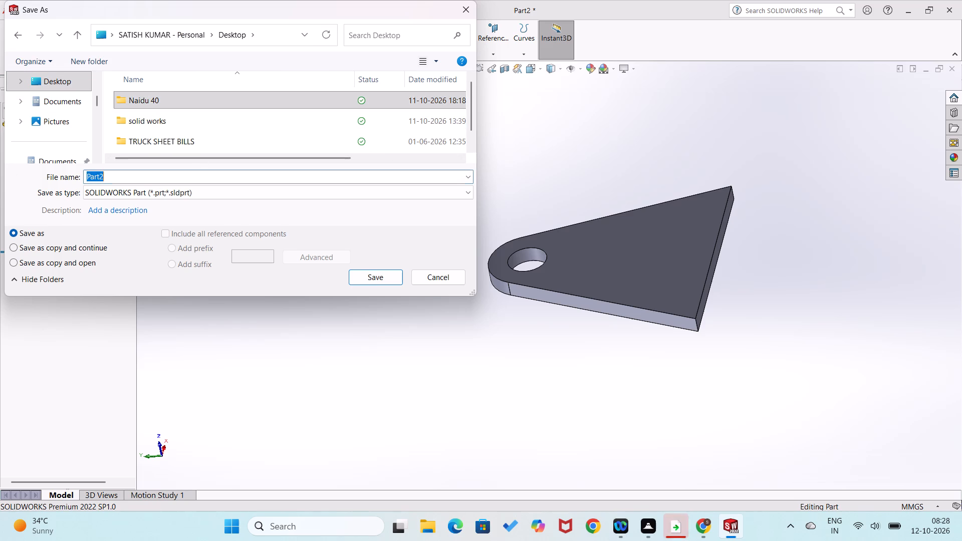
drag(90, 181, 67, 182)
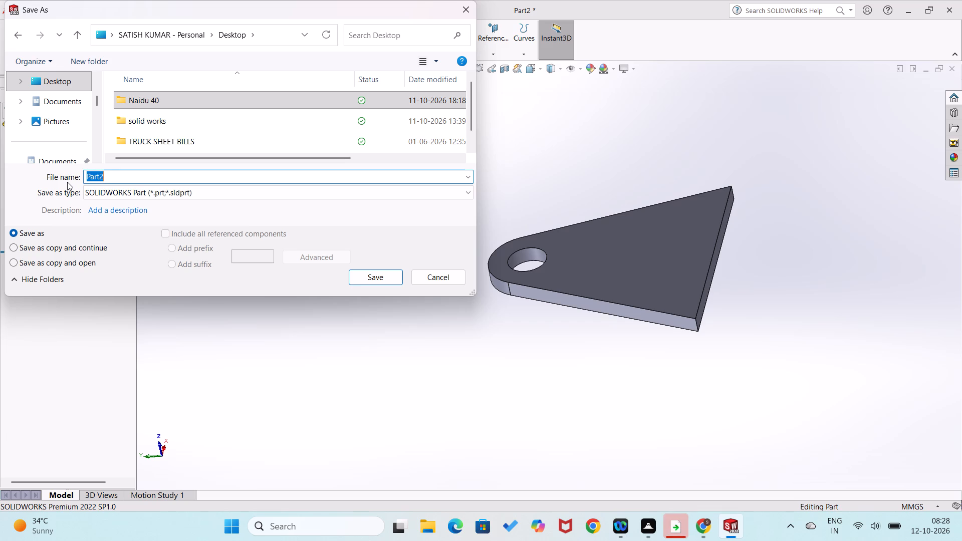
key(m)
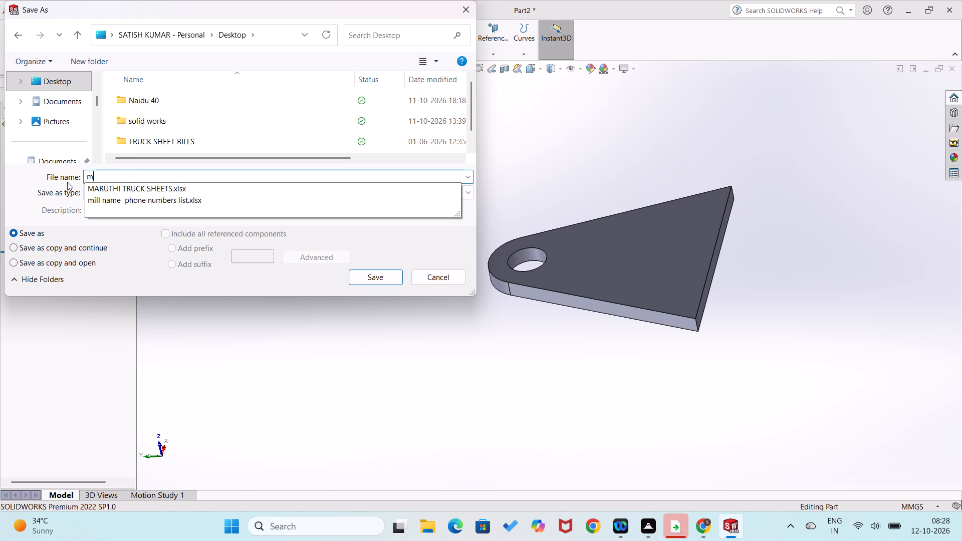
key(o)
text(dule)
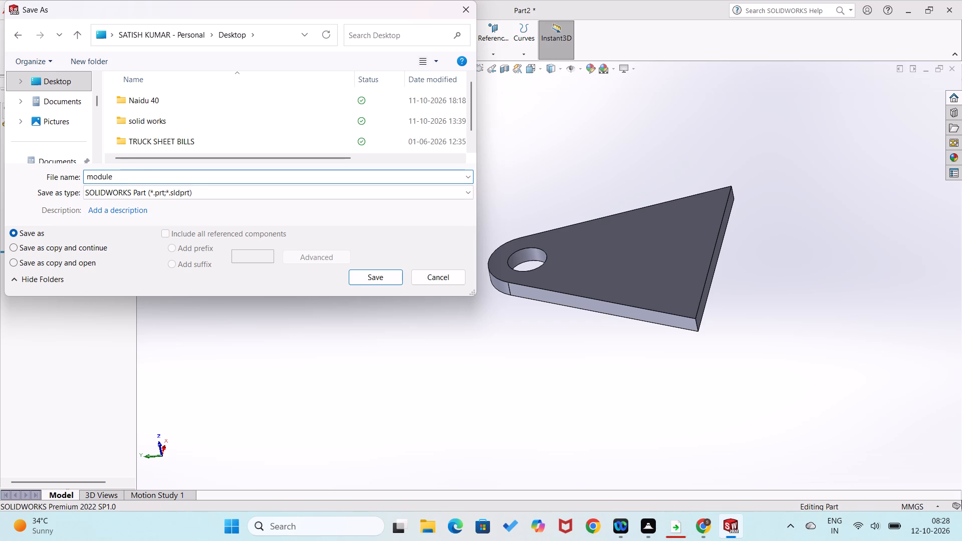
key(space)
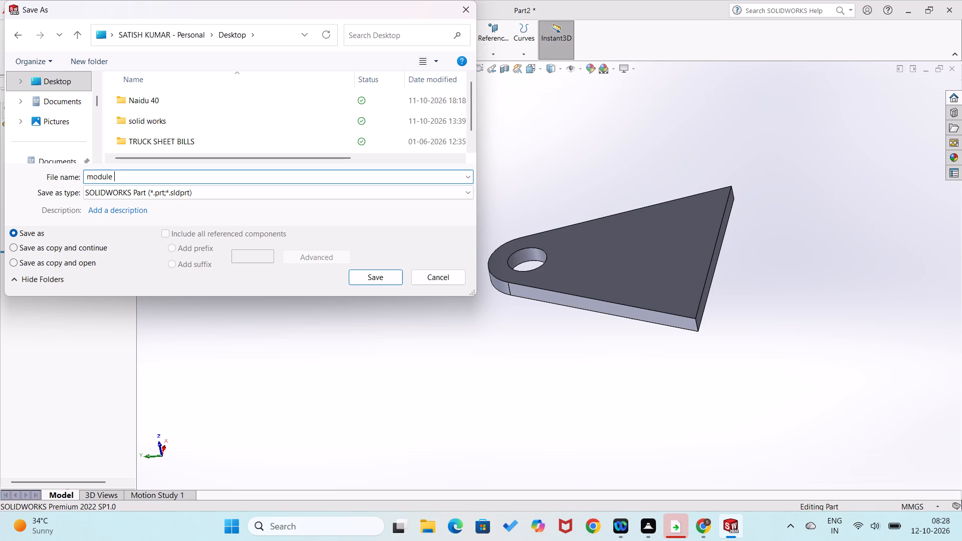
text(11)
click(149, 103)
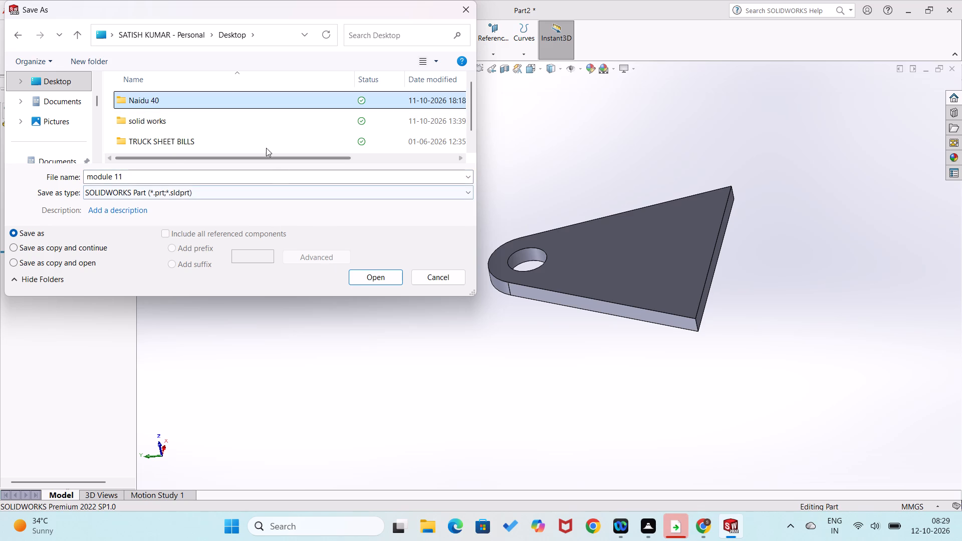
click(379, 280)
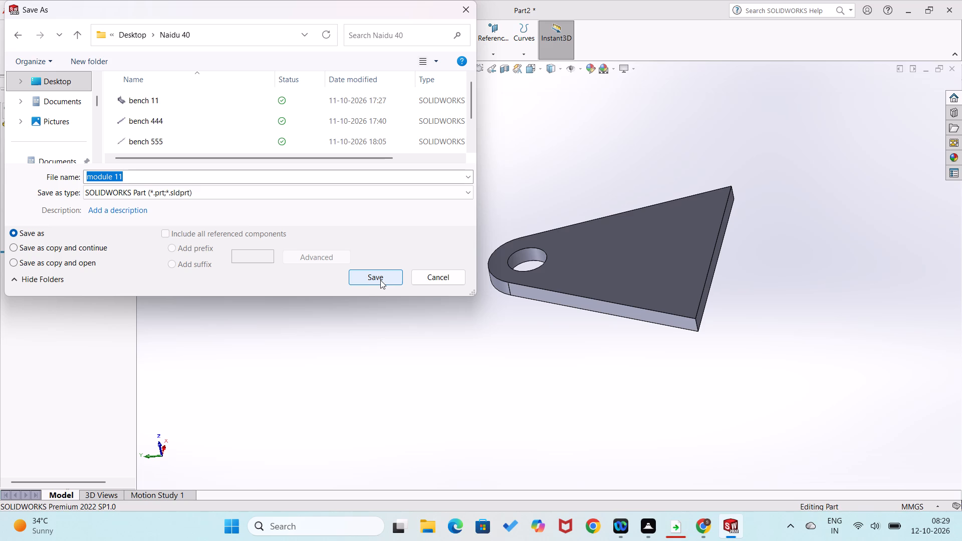
click(379, 276)
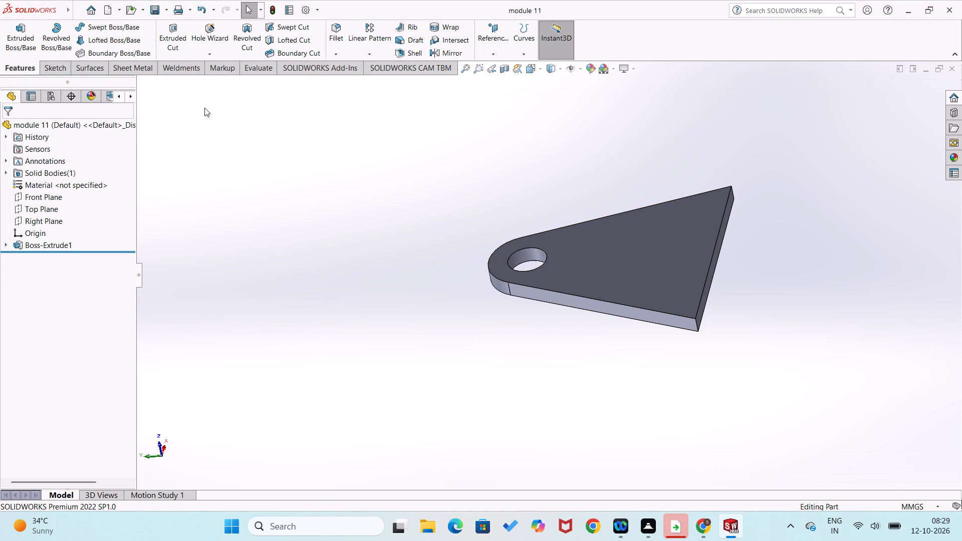
Close the saved plate part and create a new part document.
click(955, 67)
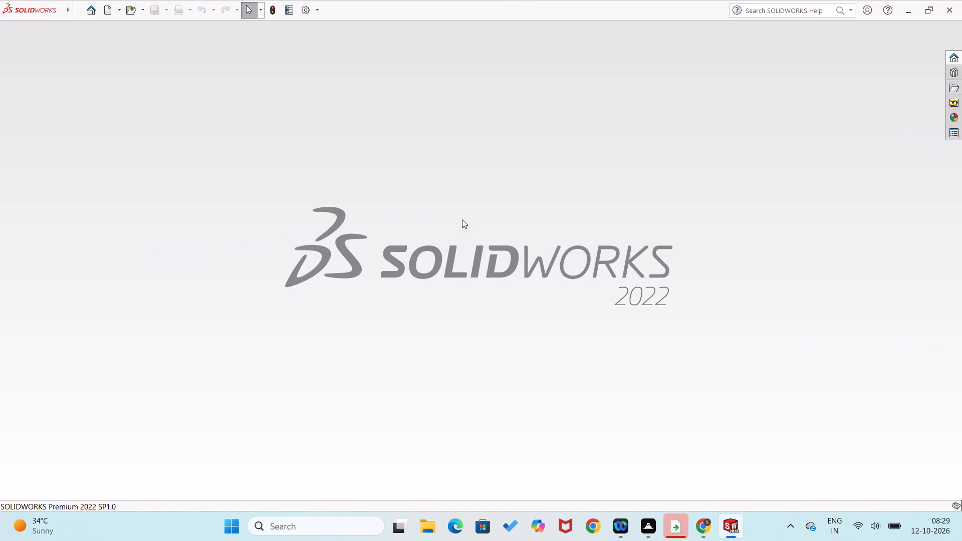
click(88, 4)
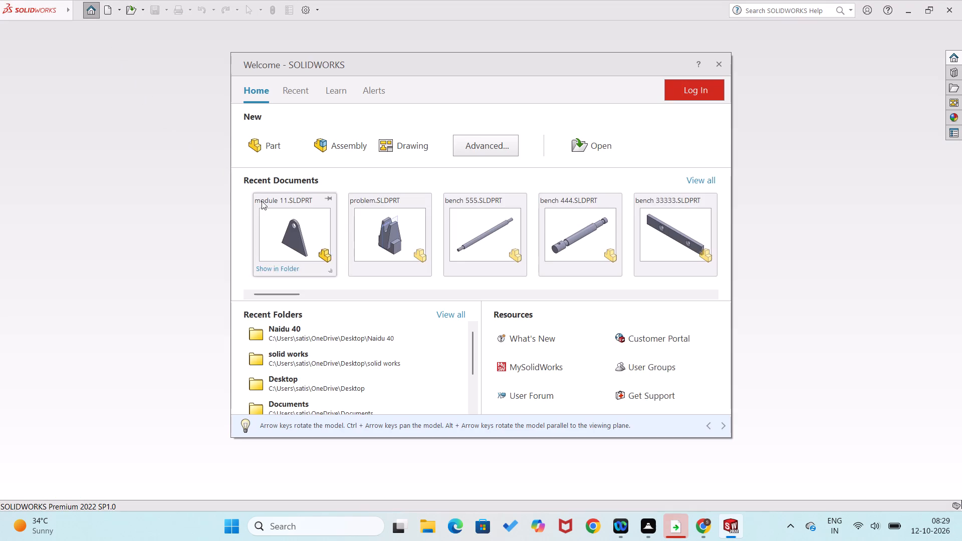
click(273, 146)
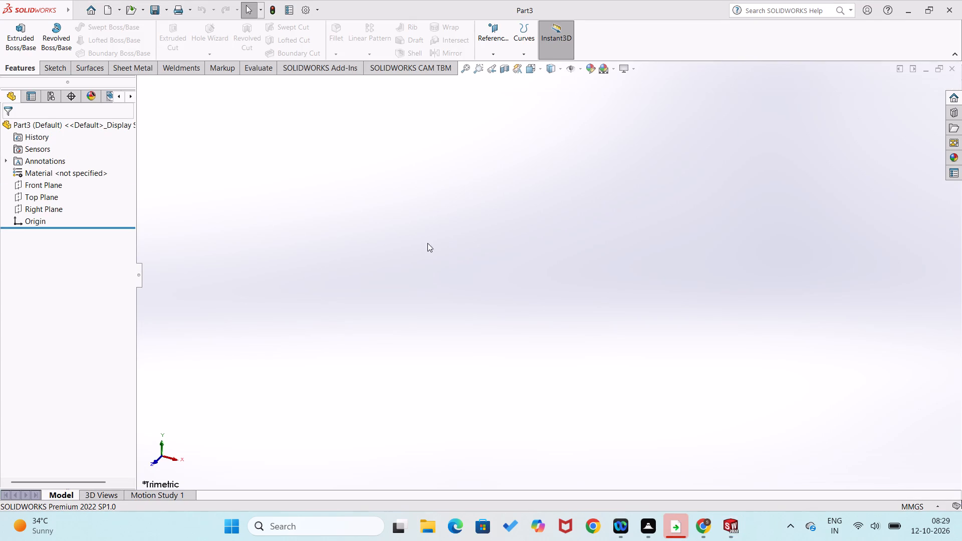
Sketch a vertical straight slot up from the origin on the Front Plane, about 79 mm between centres and 27 mm wide.
right_click(29, 183)
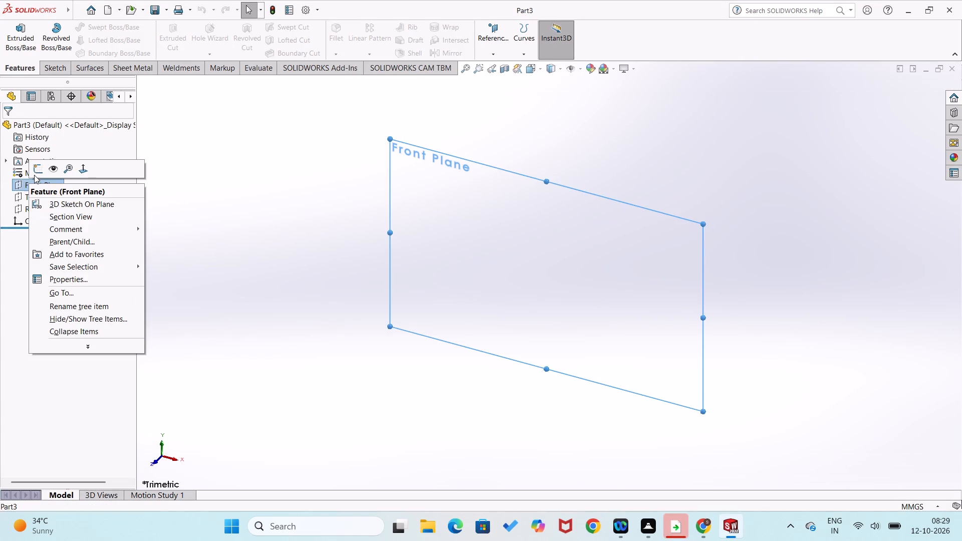
click(35, 174)
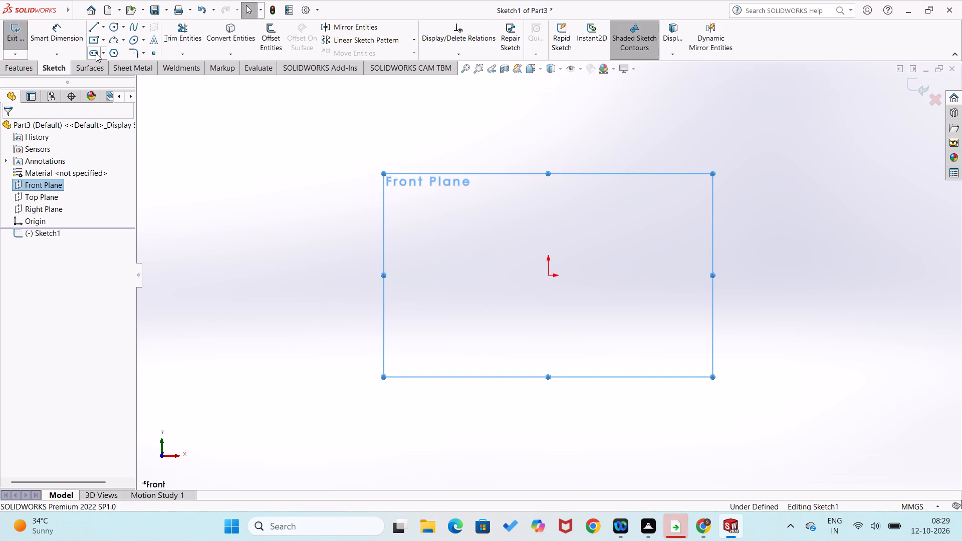
click(96, 53)
drag(549, 275, 549, 268)
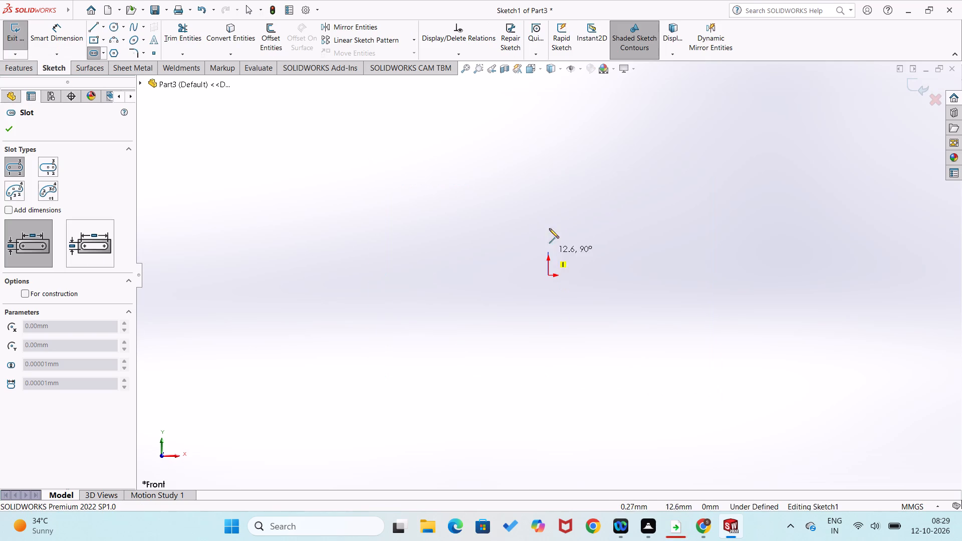
click(548, 130)
click(573, 123)
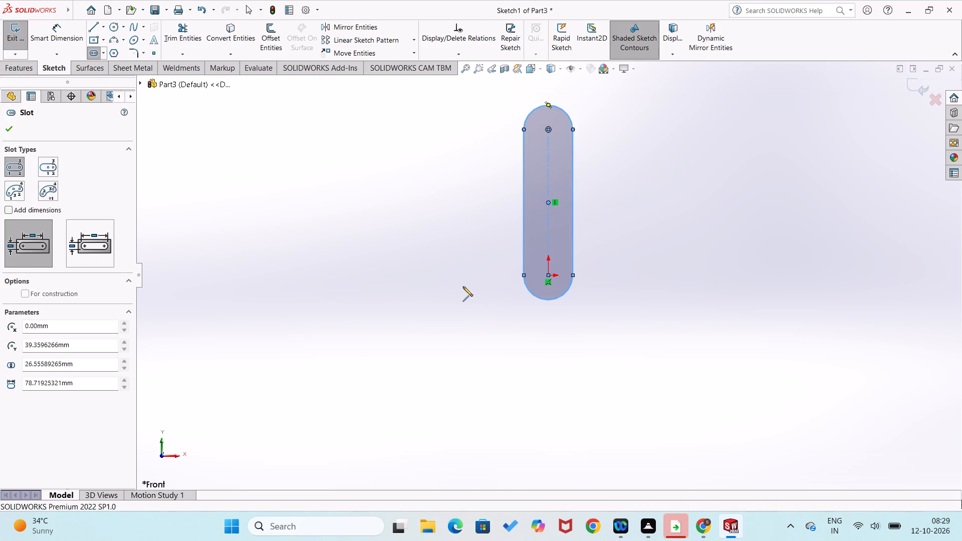
Dimension the slot's centre-to-centre length as 255 mm.
right_drag(461, 287, 475, 186)
click(548, 246)
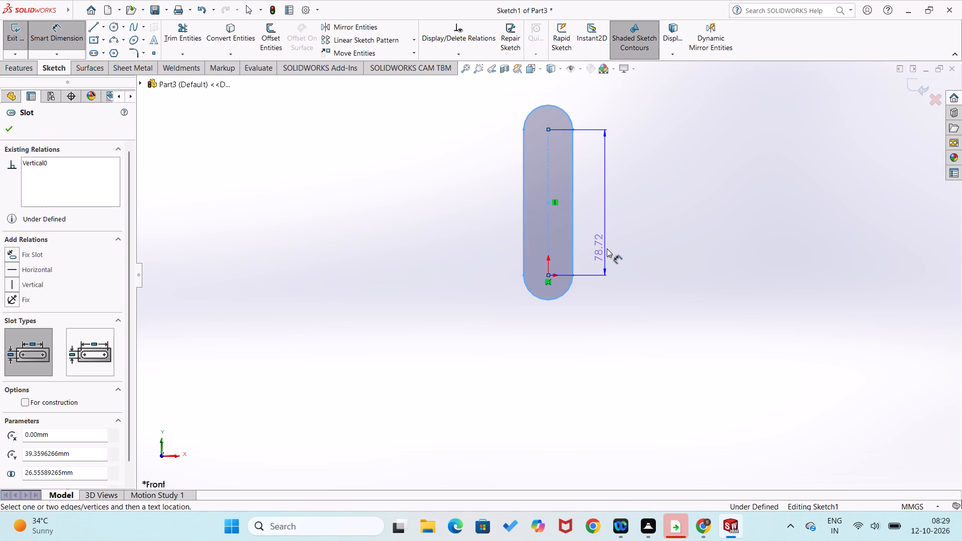
click(610, 250)
text(255)
key(Return)
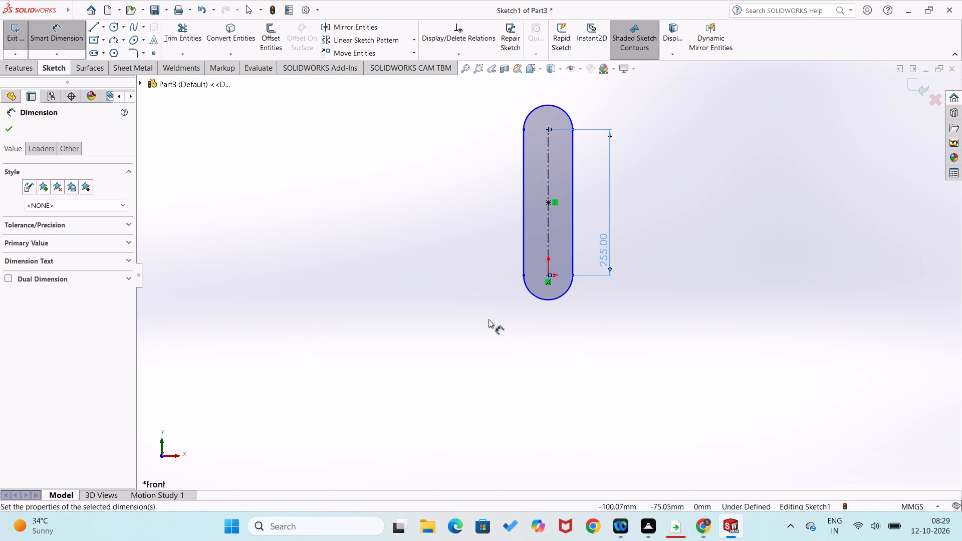
click(489, 319)
Dimension the slot's width between the two end points of its lower arc as 100 mm.
click(554, 302)
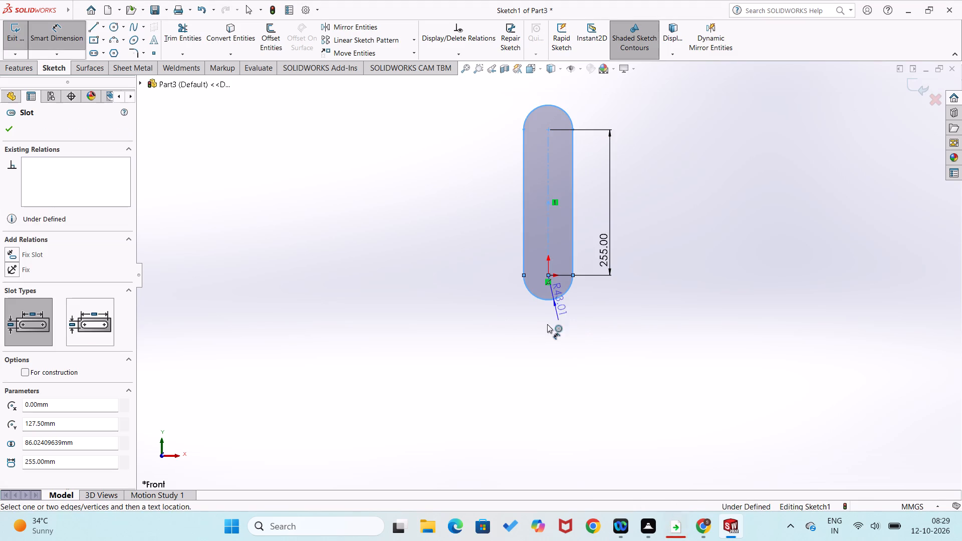
right_drag(543, 370, 566, 288)
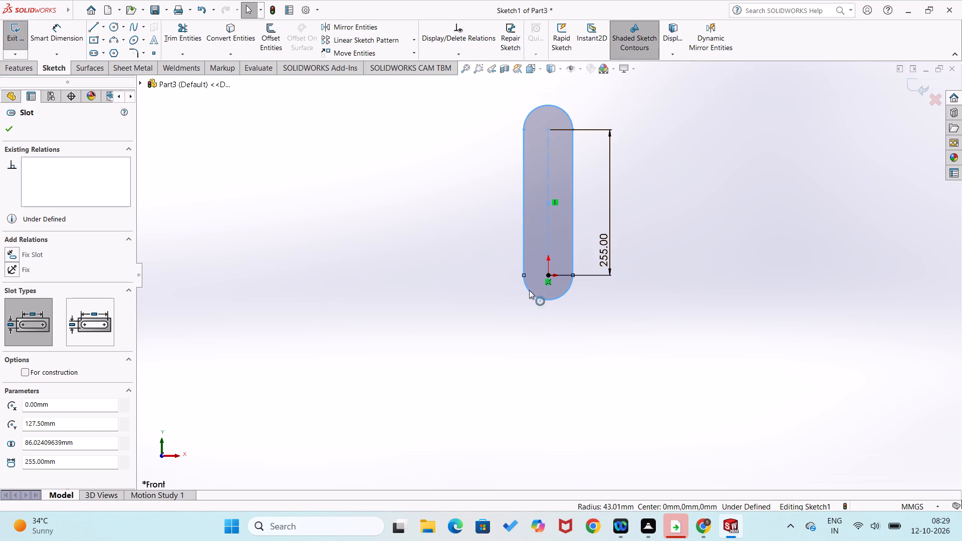
right_drag(487, 327, 492, 211)
click(526, 275)
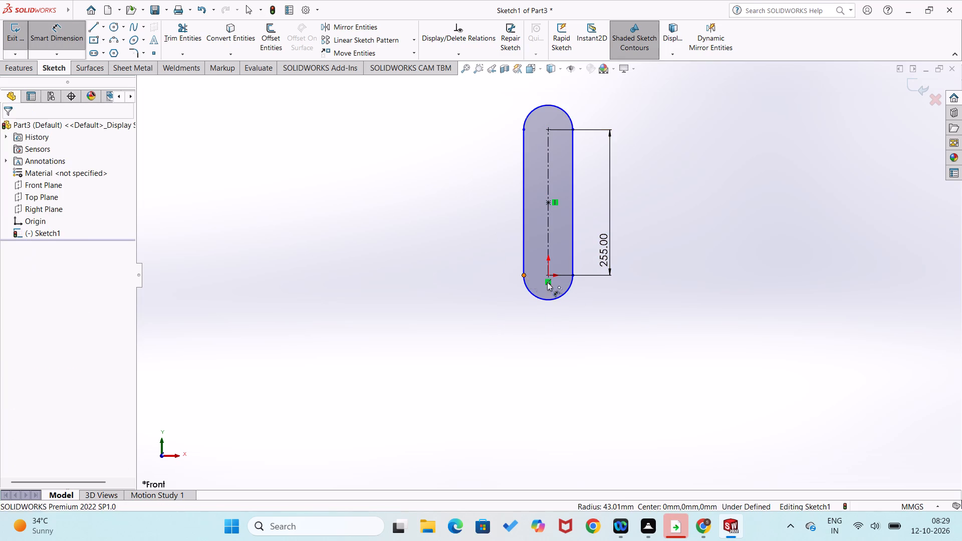
click(574, 276)
click(546, 339)
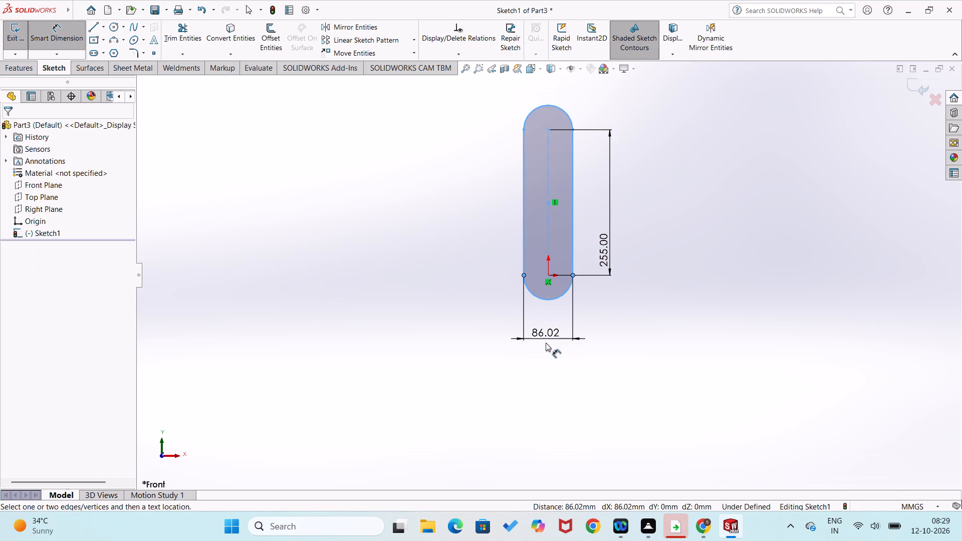
text(100)
key(Return)
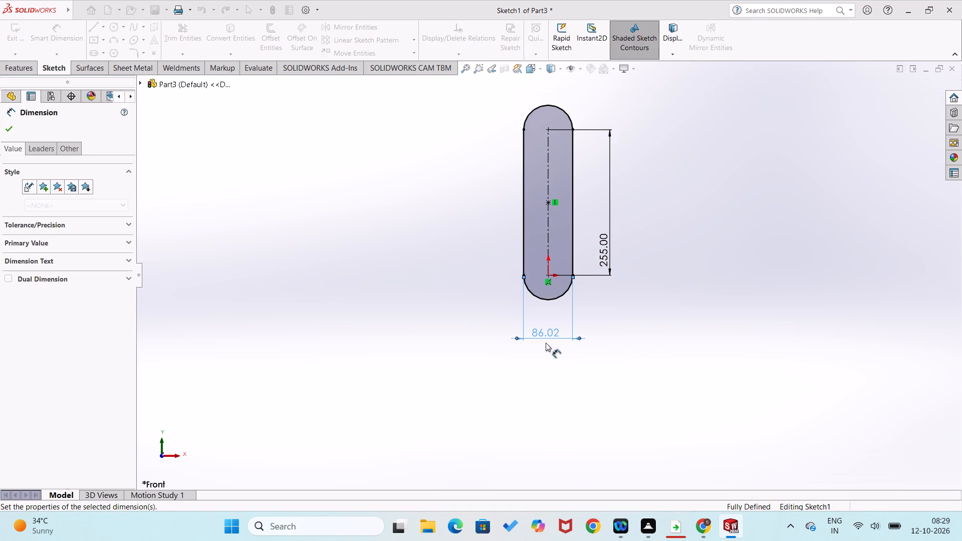
Sketch a circle inside the slot centred on the origin and dimension its diameter as 50 mm.
drag(443, 366, 450, 365)
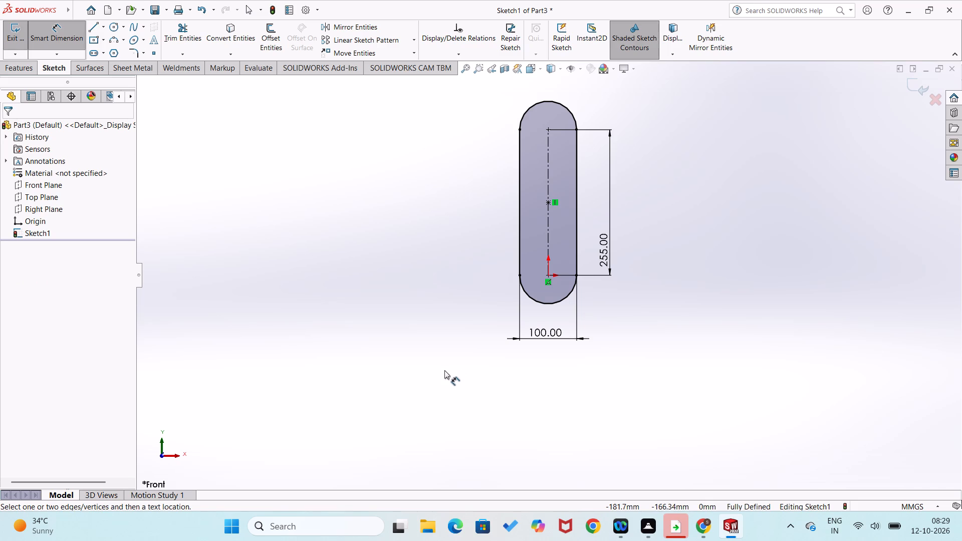
right_drag(444, 370, 493, 372)
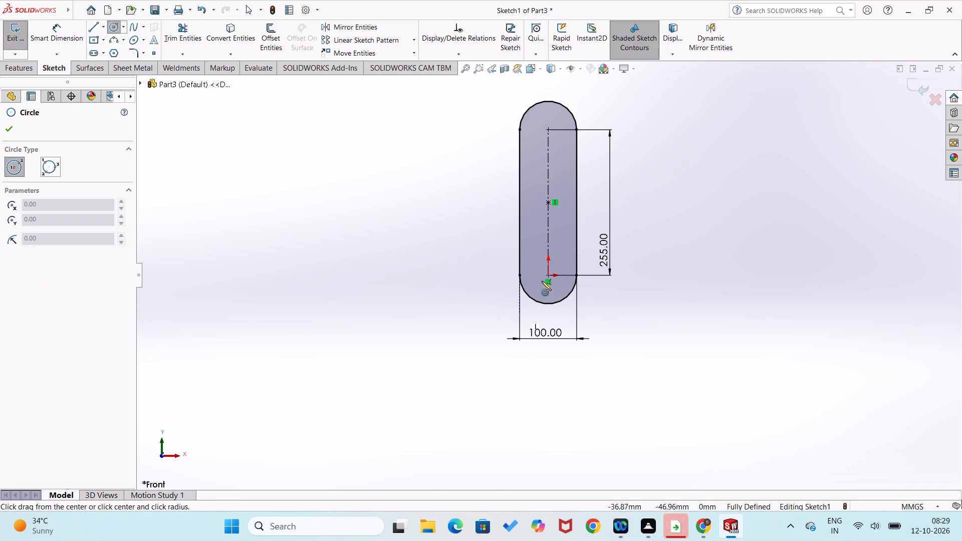
click(548, 277)
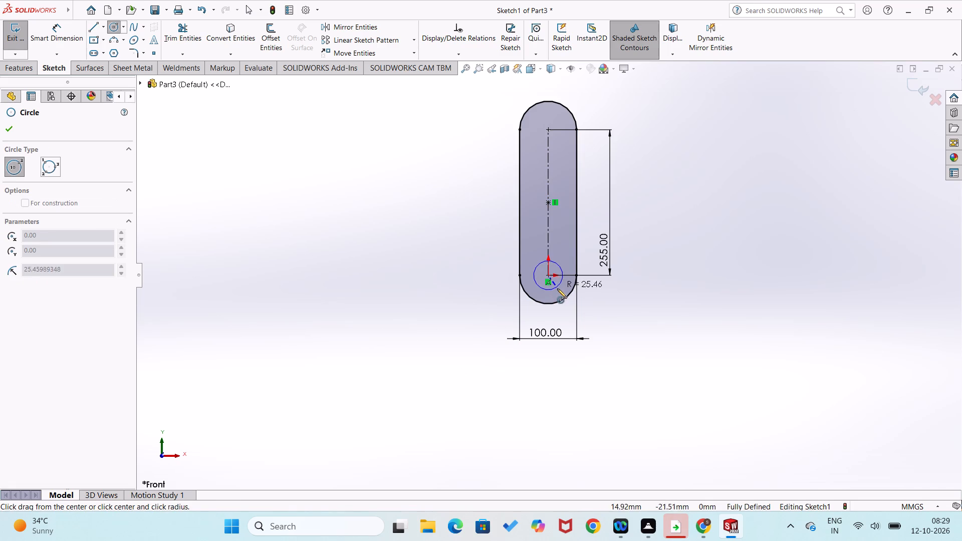
click(558, 290)
right_drag(613, 329, 596, 231)
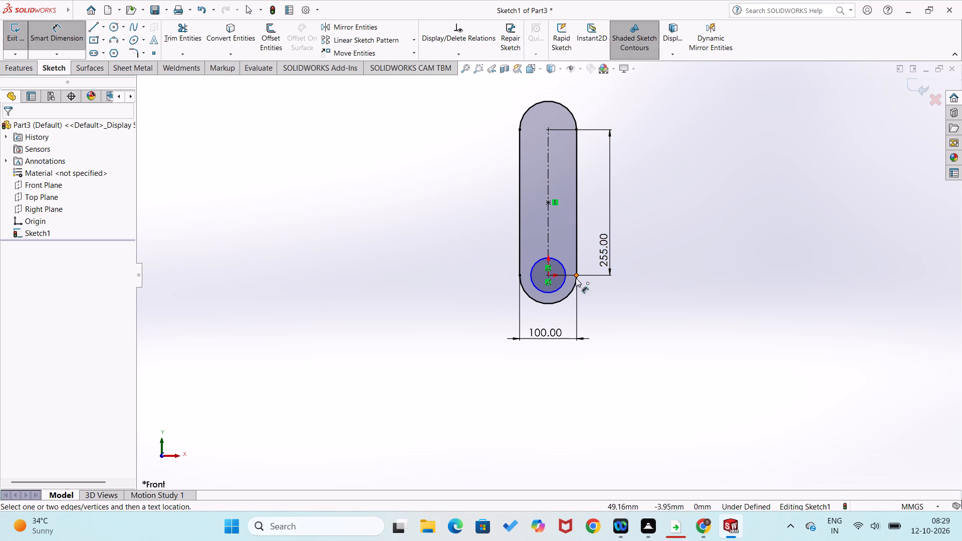
click(565, 283)
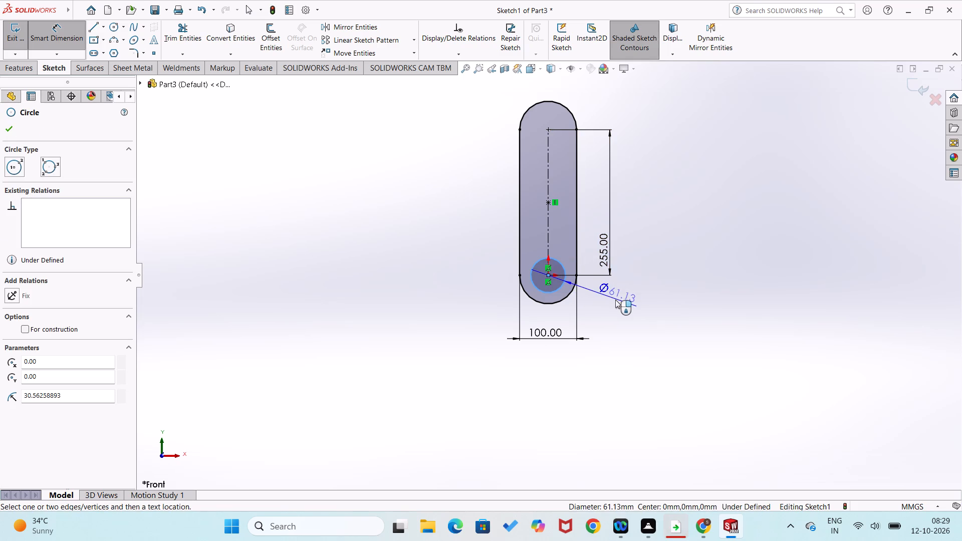
click(616, 301)
text(50)
key(Return)
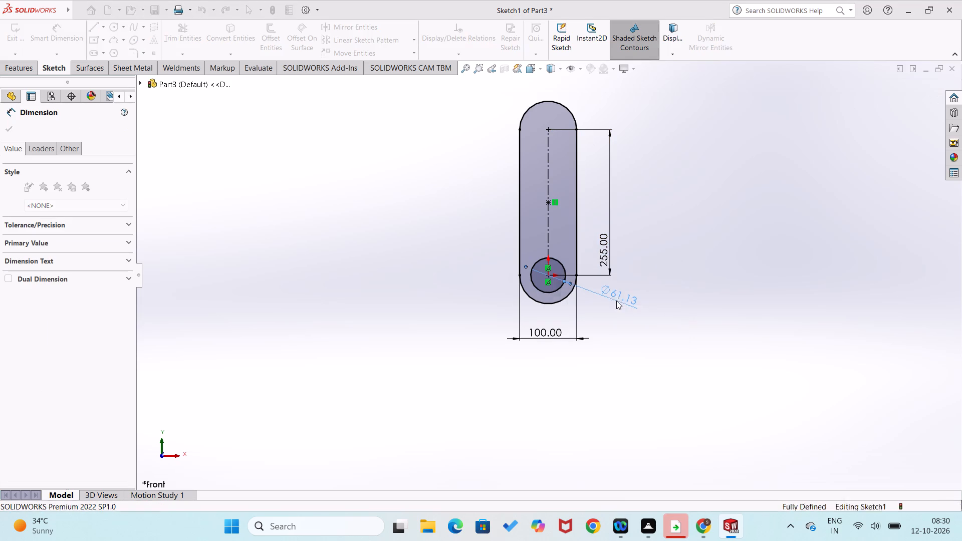
Sketch a second circle centred on the slot's upper arc centre and dimension its diameter as 50 mm.
right_drag(331, 164, 411, 166)
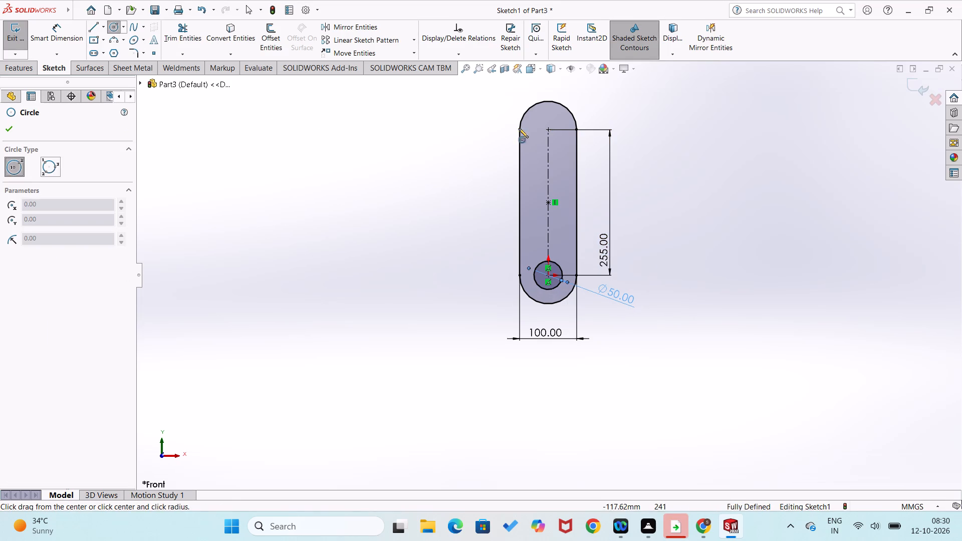
click(548, 128)
click(554, 145)
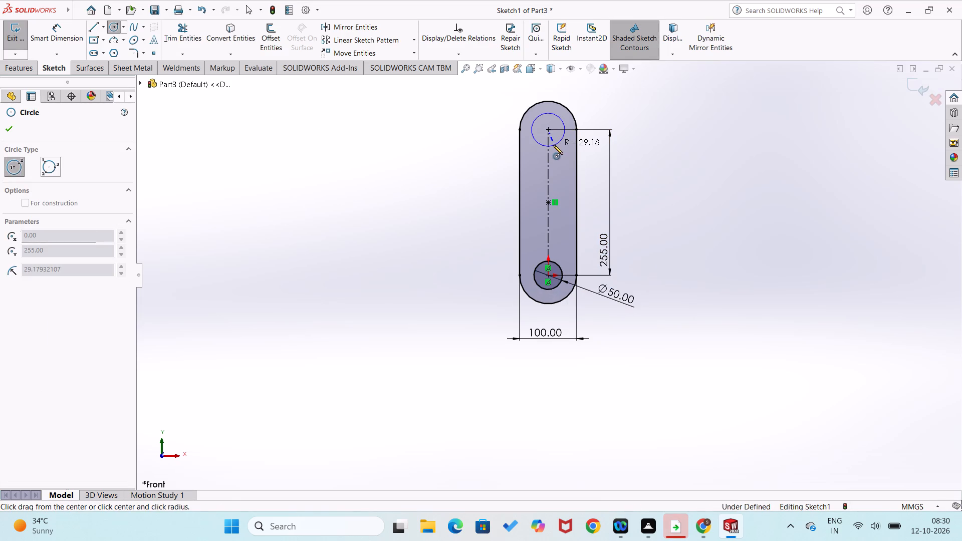
right_drag(406, 208, 458, 184)
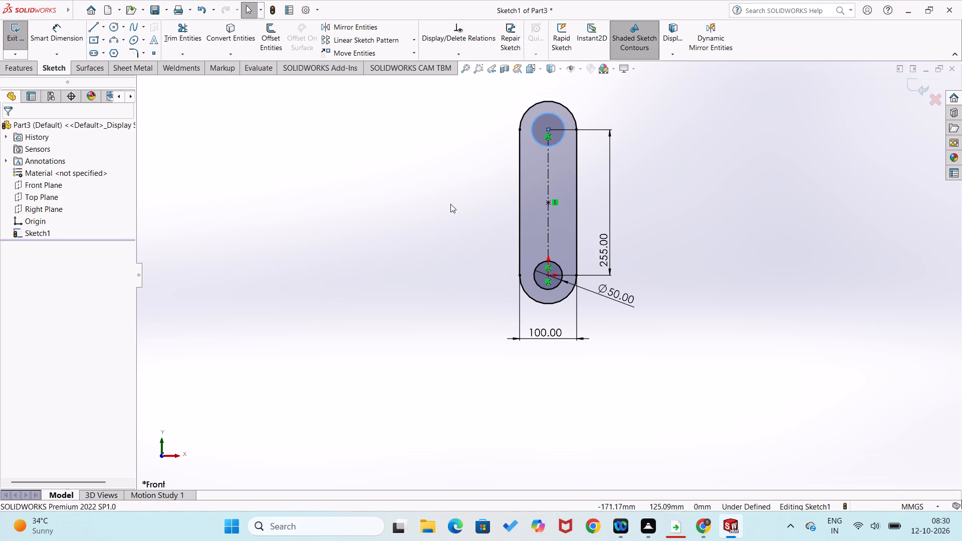
right_drag(419, 214, 455, 211)
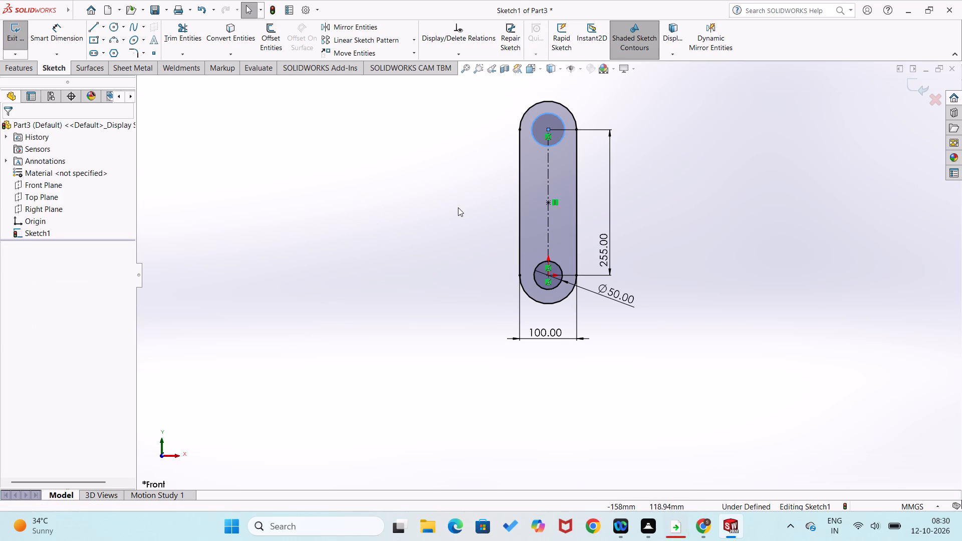
right_drag(425, 227, 443, 220)
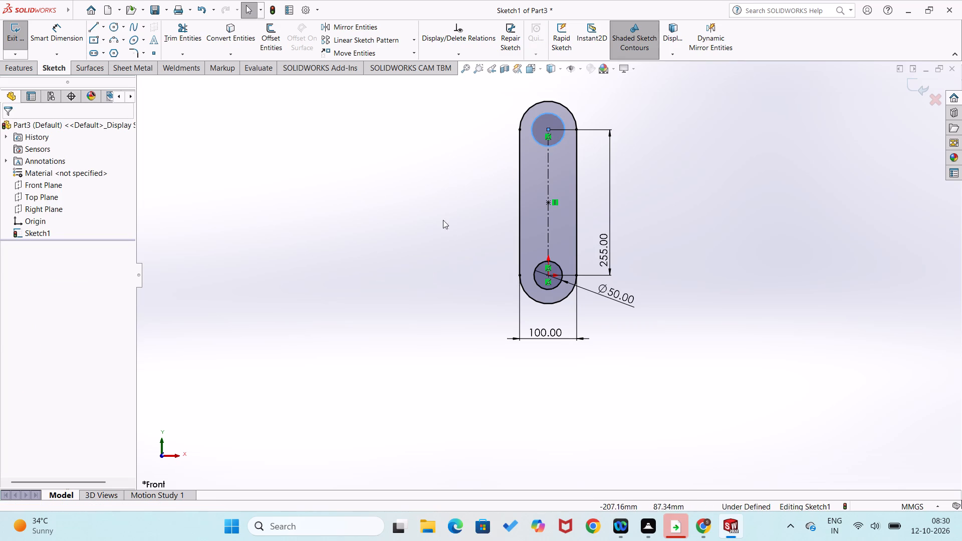
right_drag(443, 220, 464, 209)
right_drag(449, 213, 439, 151)
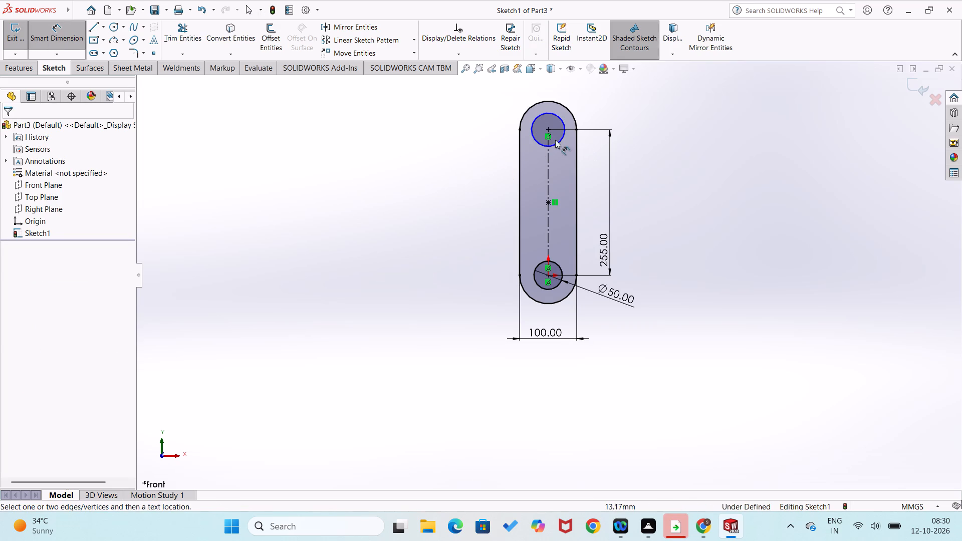
click(560, 139)
click(599, 125)
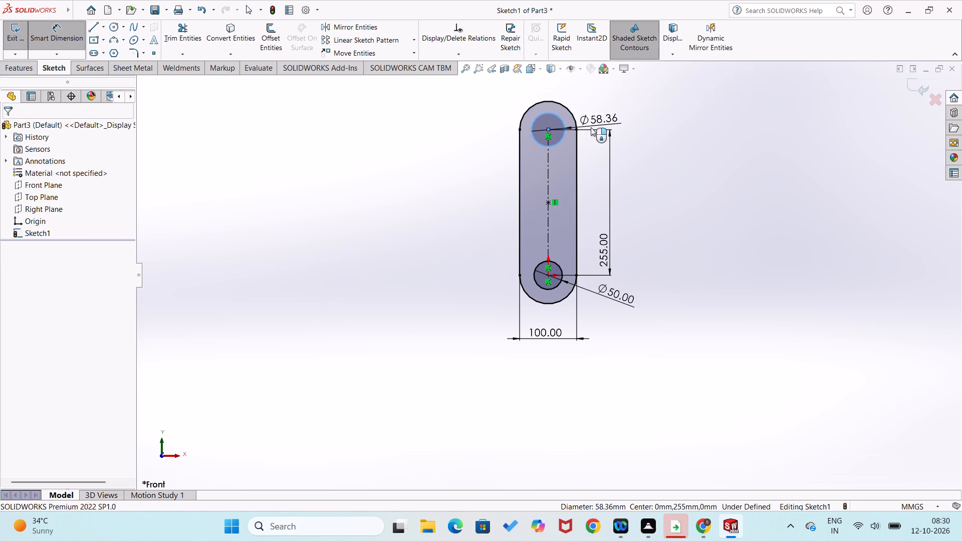
key(2)
key(BackSpace)
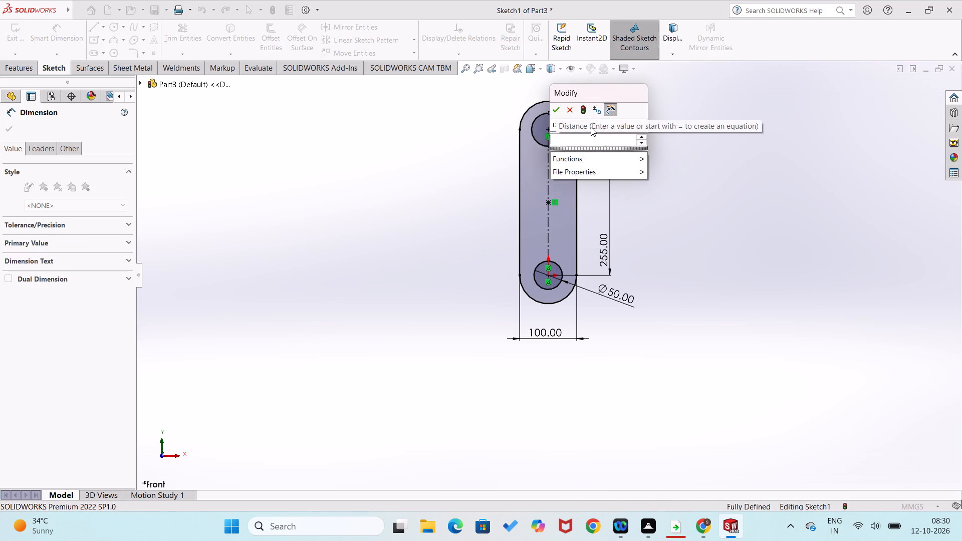
text(50)
key(Return)
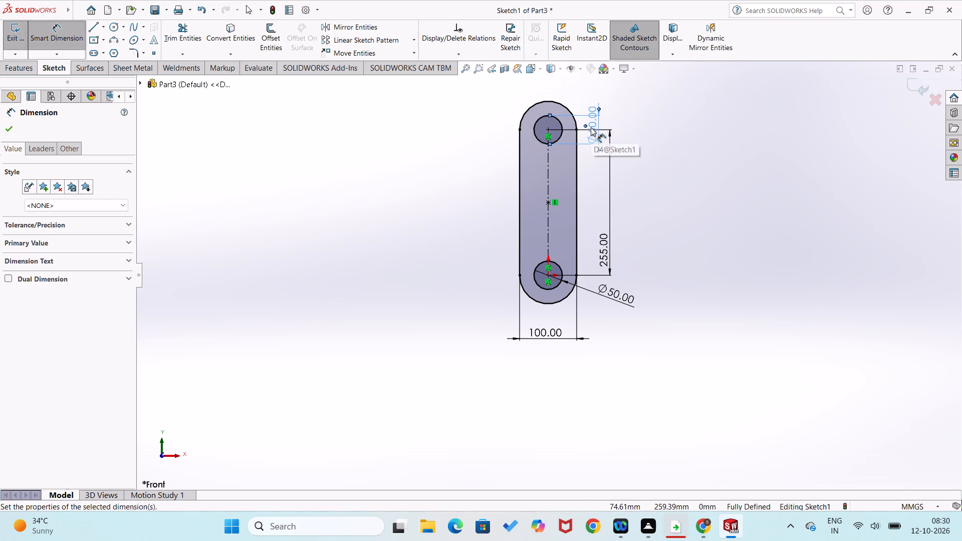
click(654, 189)
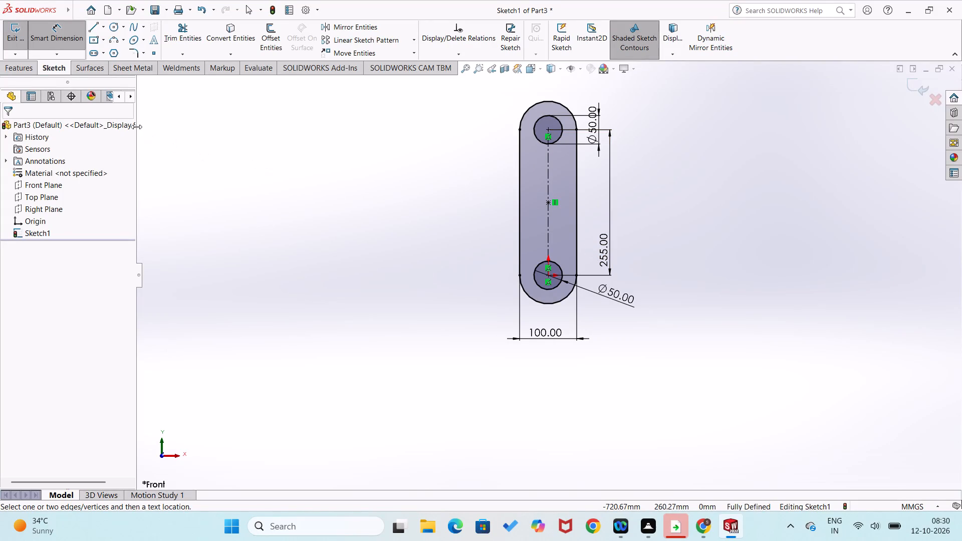
Extrude the slot profile with its two holes 20 mm blind in the reversed direction.
click(19, 69)
click(24, 50)
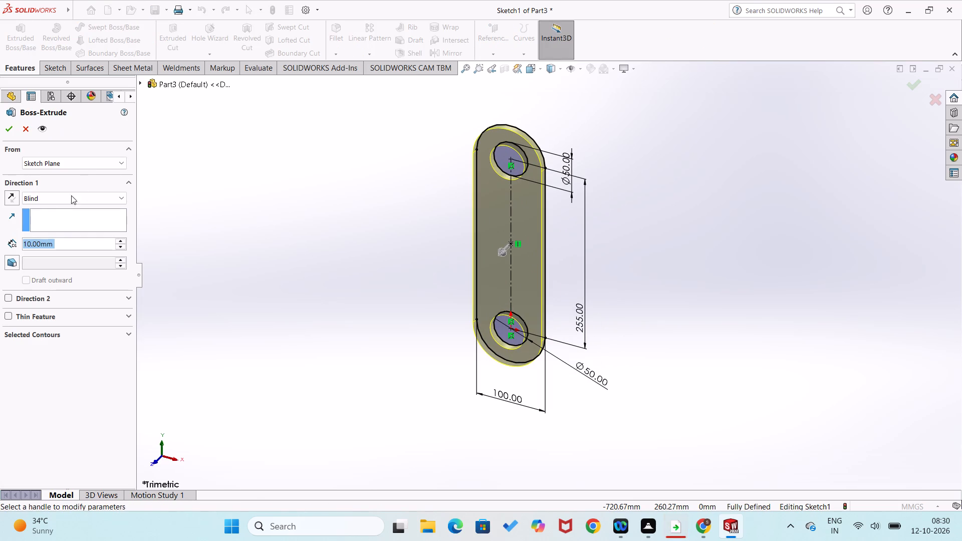
click(15, 199)
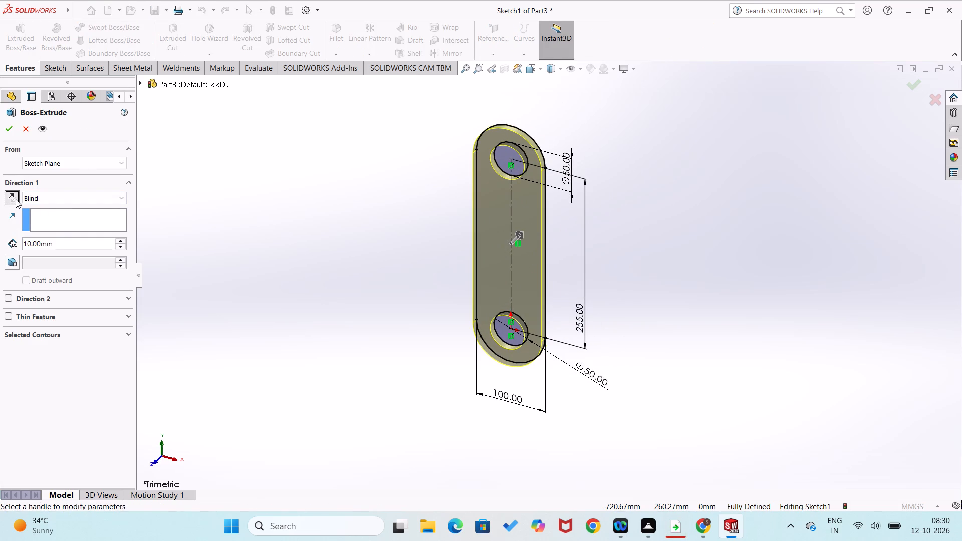
click(120, 239)
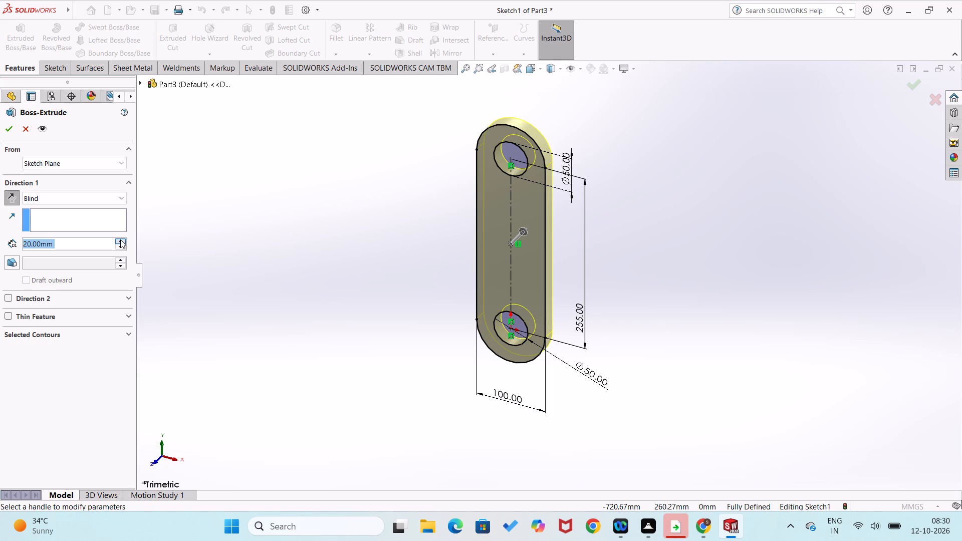
click(5, 125)
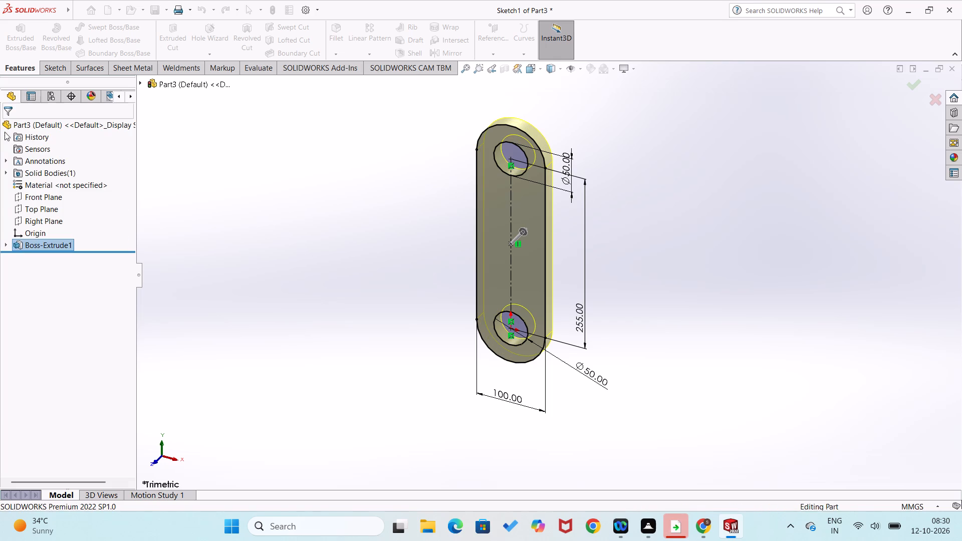
click(202, 248)
Set up a 2 mm by 45° chamfer on the straight and arc edges around the front face's outer outline.
click(334, 54)
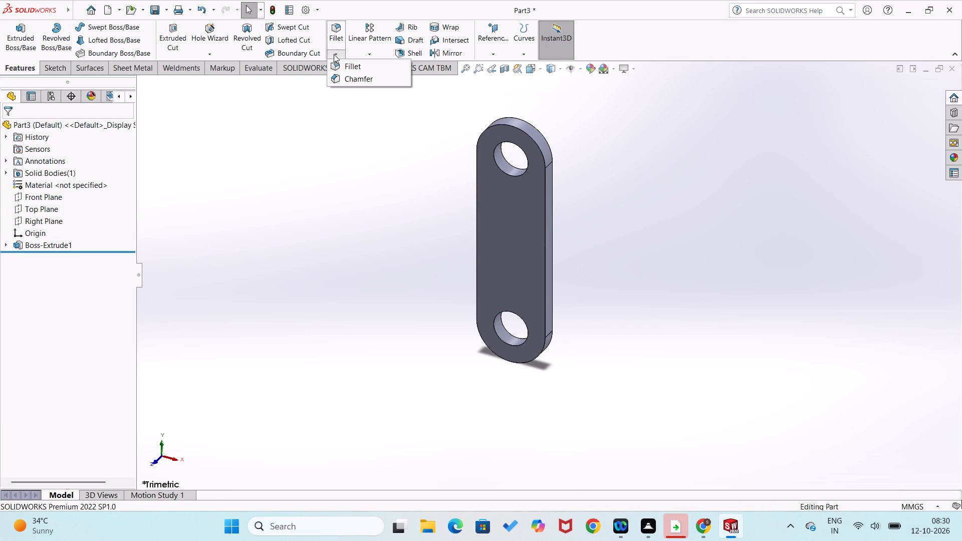
click(352, 81)
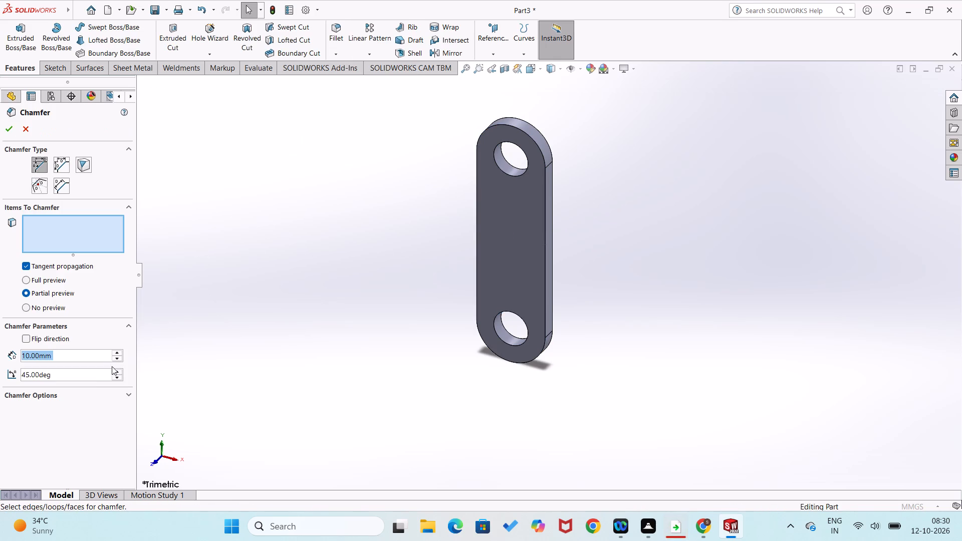
text(23)
key(Return)
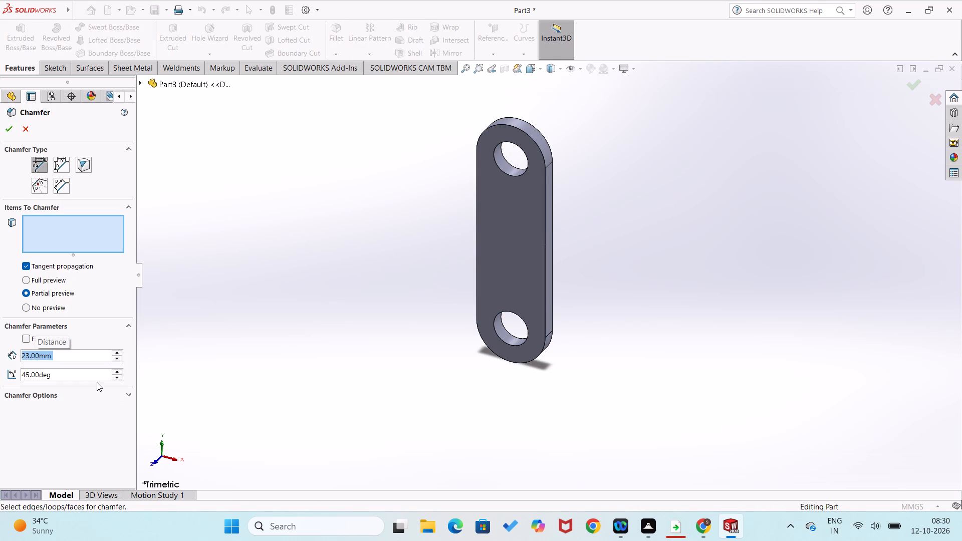
key(2)
key(Return)
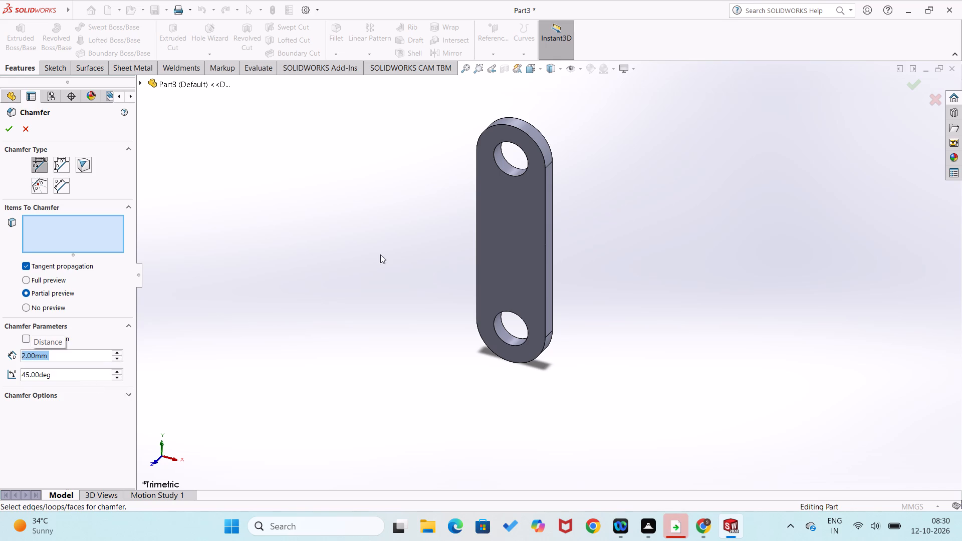
click(546, 283)
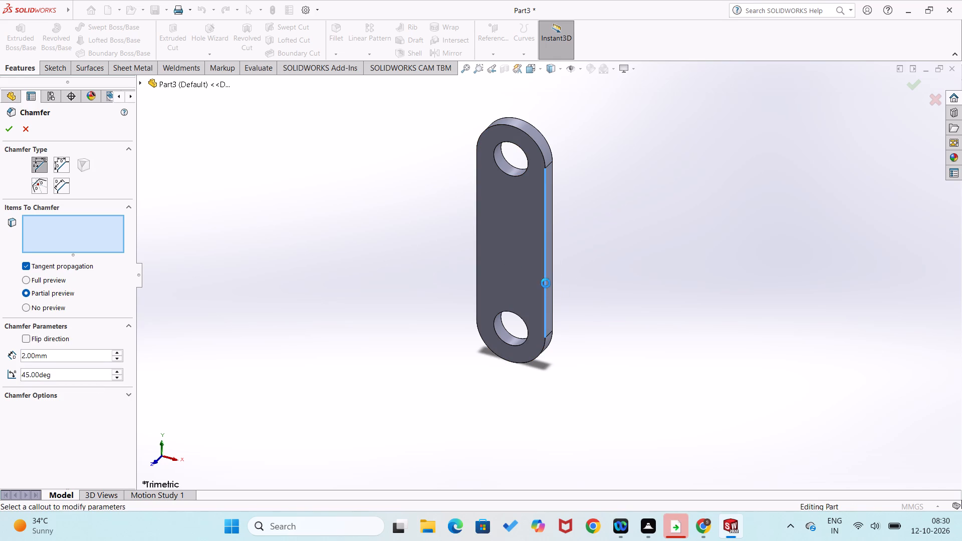
click(544, 158)
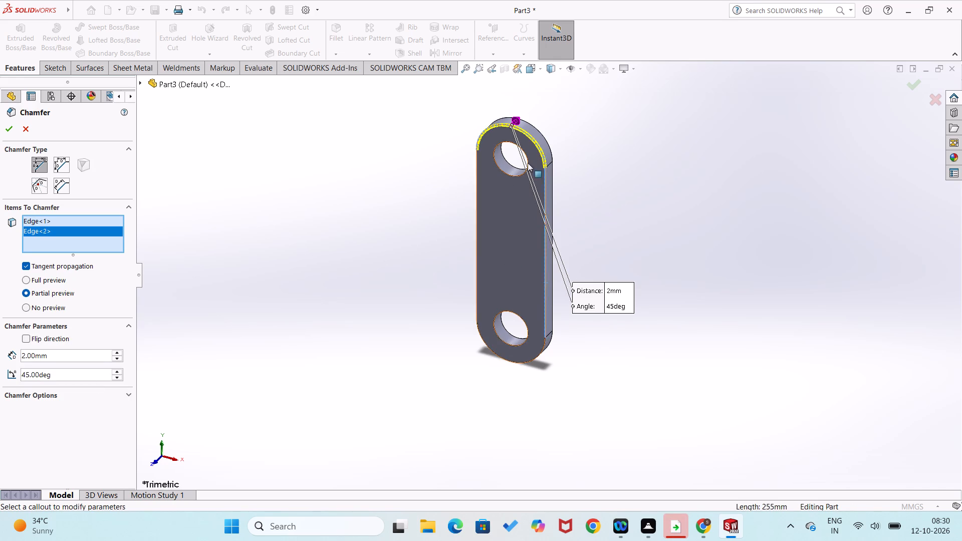
click(475, 213)
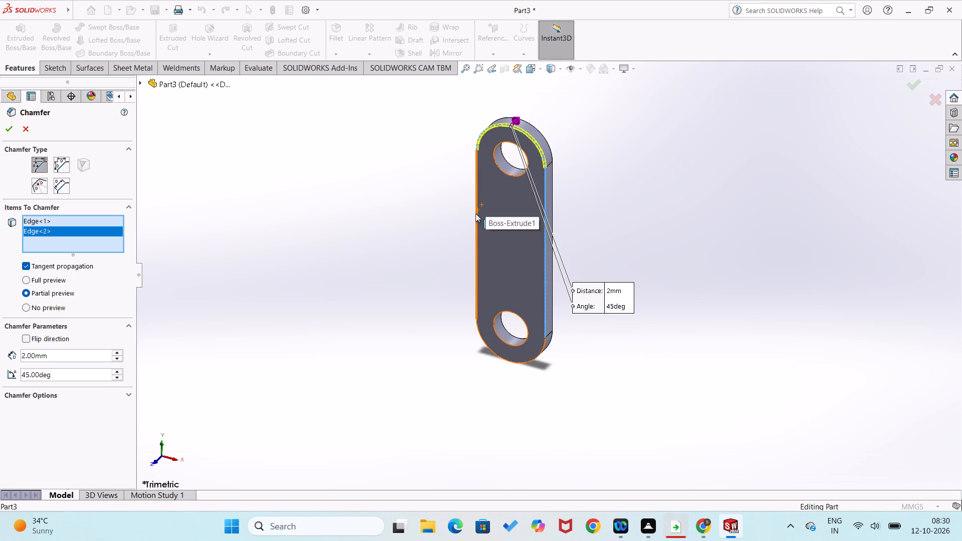
click(502, 357)
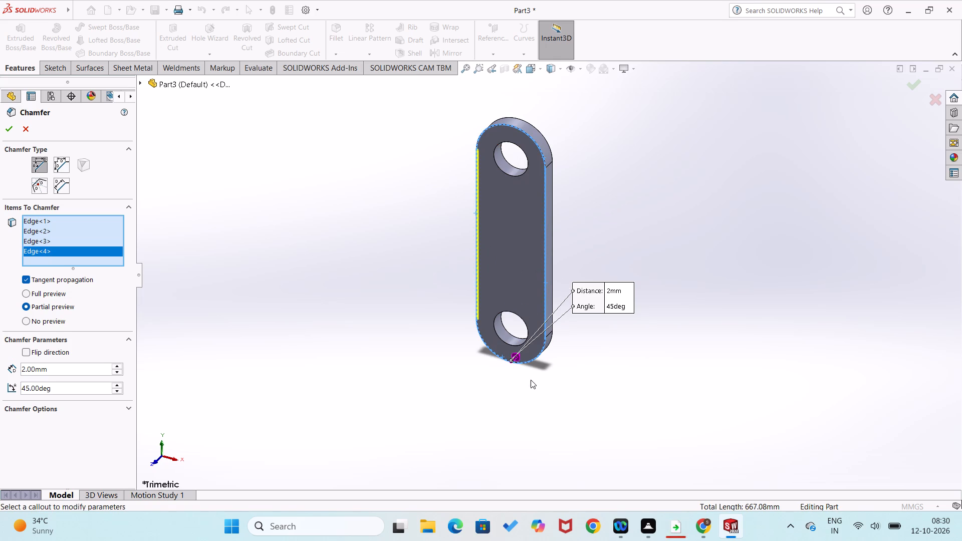
Add the straight and arc edges around the back face's outer outline to the 2 mm by 45° chamfer and apply it.
middle_drag(597, 391, 531, 448)
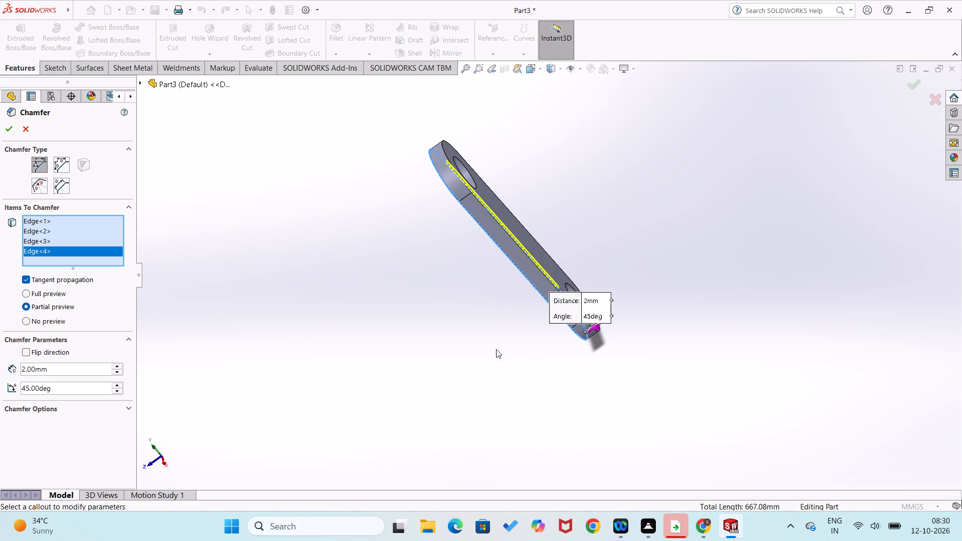
middle_drag(495, 306, 514, 283)
scroll(528, 250, down, 4)
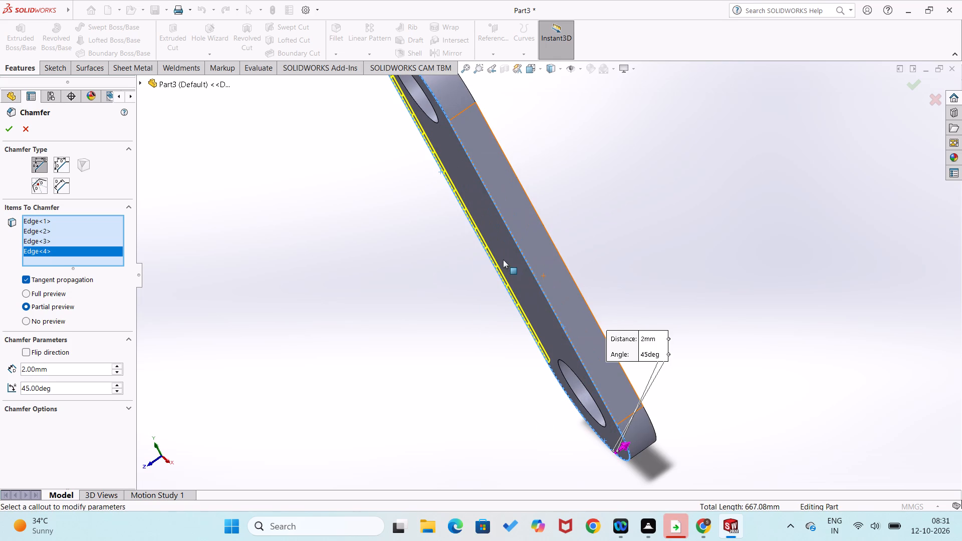
click(558, 246)
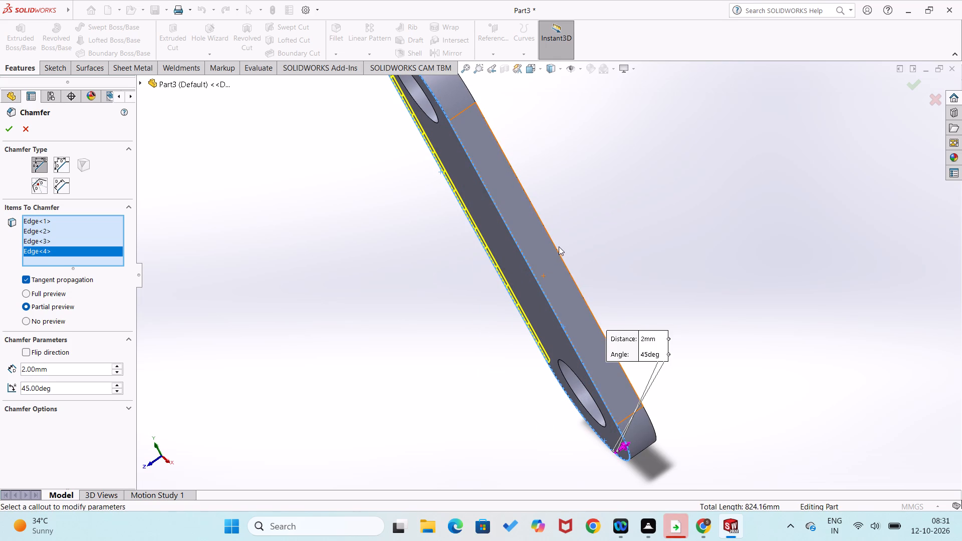
click(558, 250)
scroll(583, 231, up, 2)
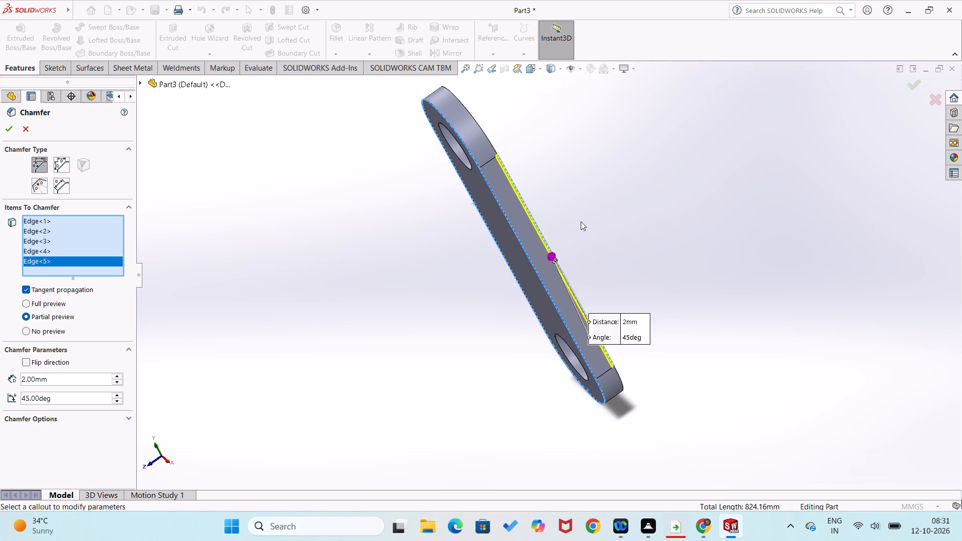
scroll(577, 217, up, 1)
middle_drag(577, 217, 596, 307)
click(533, 239)
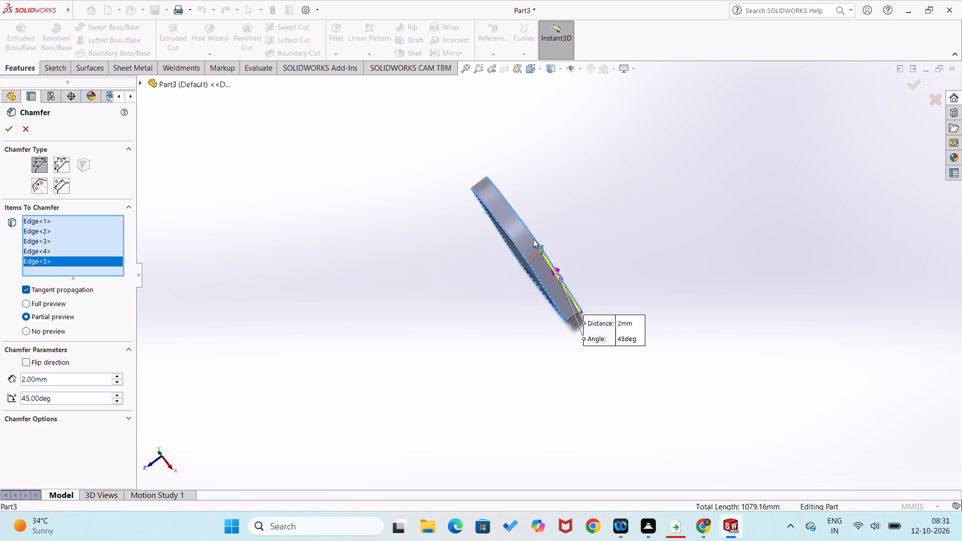
middle_drag(557, 214, 552, 391)
click(486, 298)
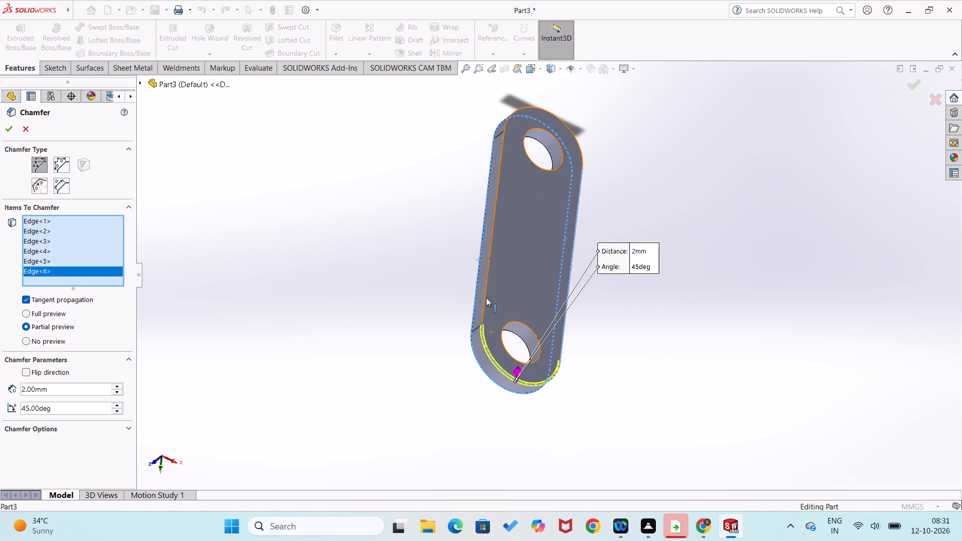
scroll(534, 215, up, 1)
middle_drag(534, 215, 536, 324)
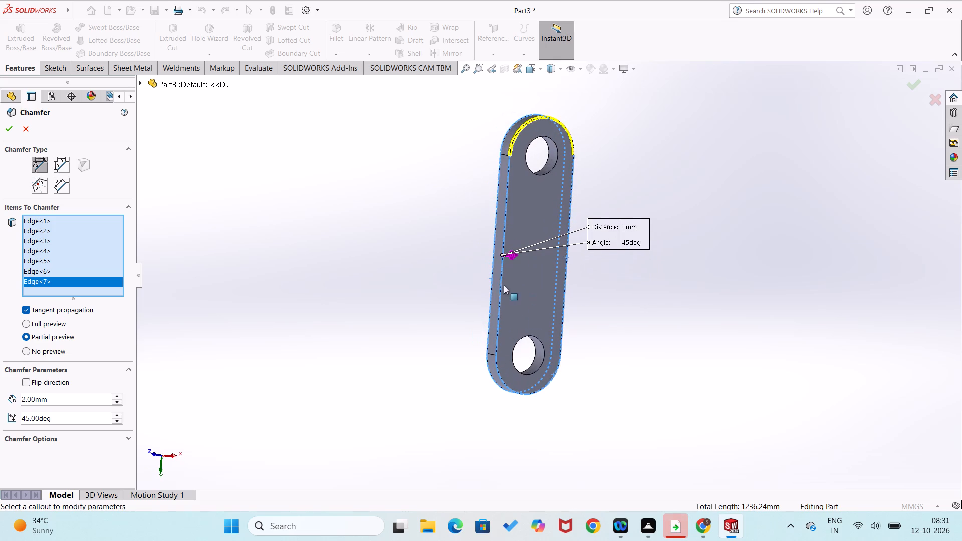
click(520, 128)
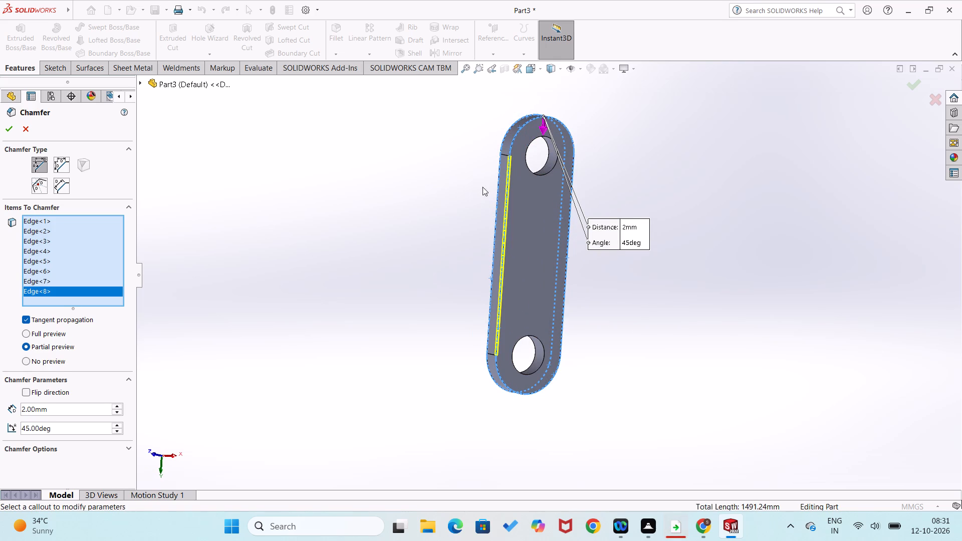
click(9, 129)
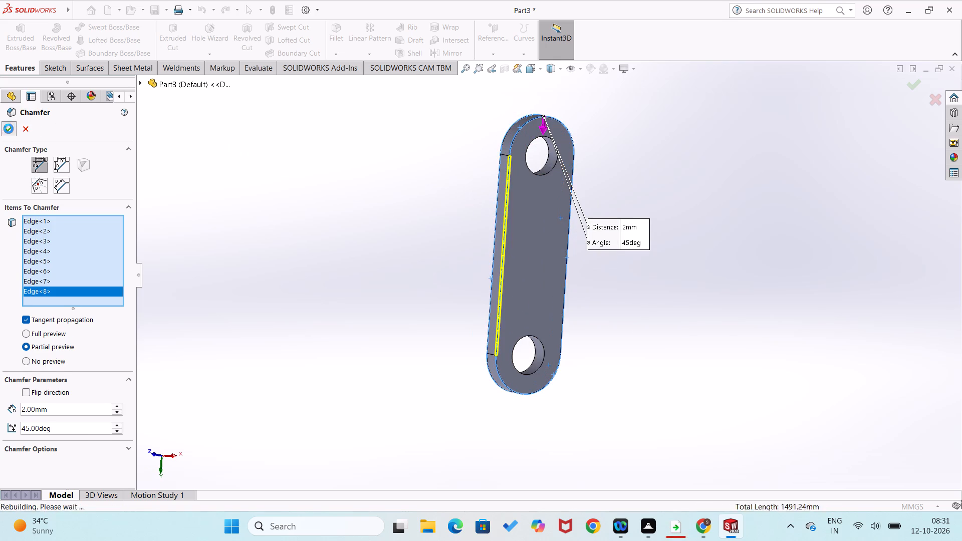
Save the chamfered link part as module 222 in the Naidu 40 folder.
middle_drag(422, 317, 469, 339)
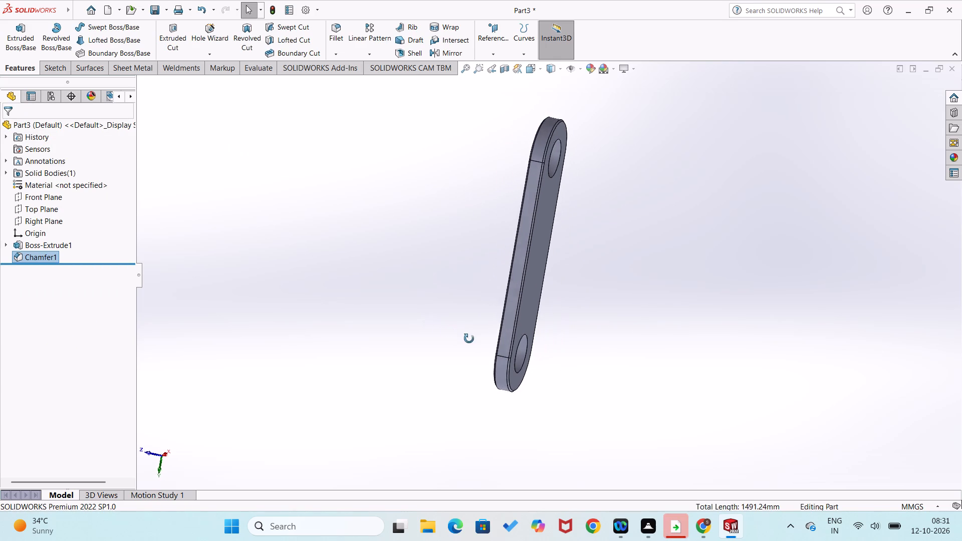
middle_drag(469, 339, 669, 356)
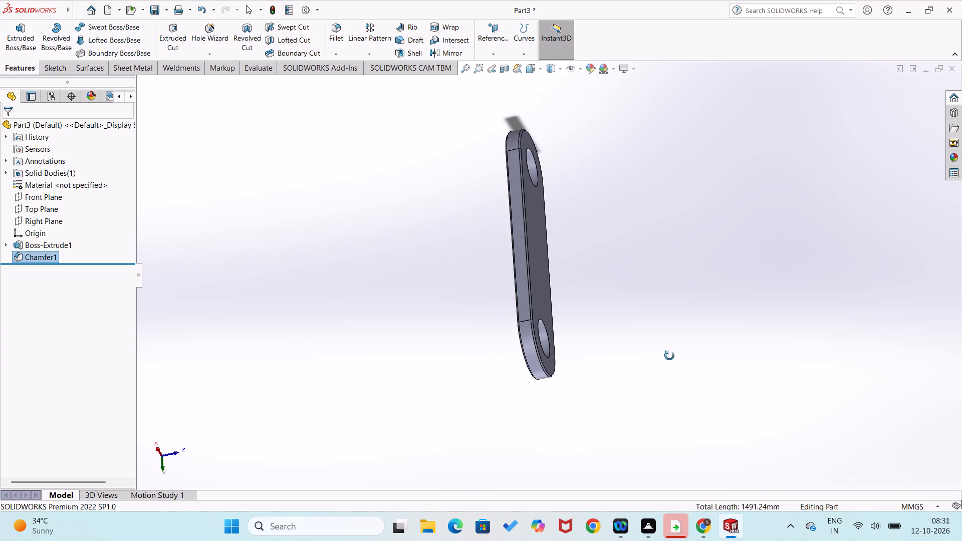
middle_drag(669, 356, 676, 351)
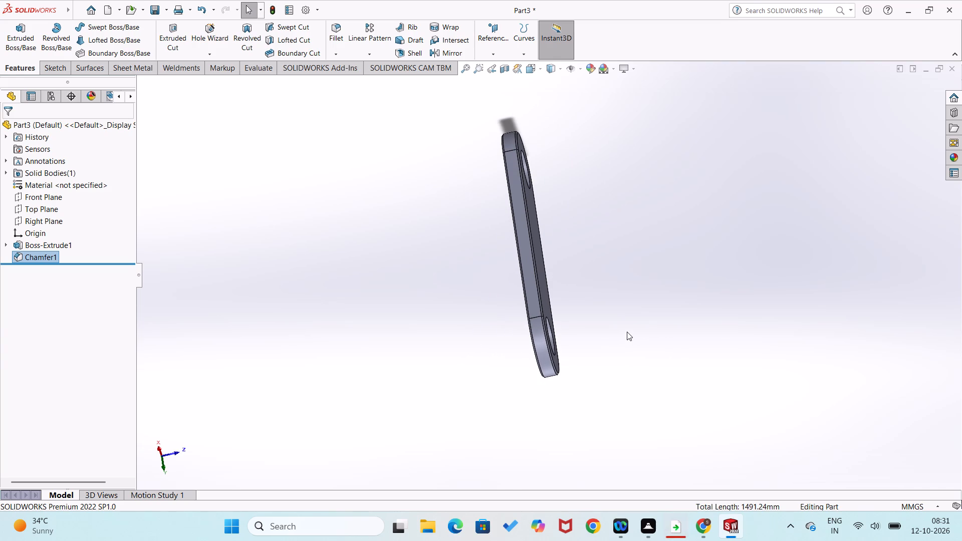
key(ctrl+s)
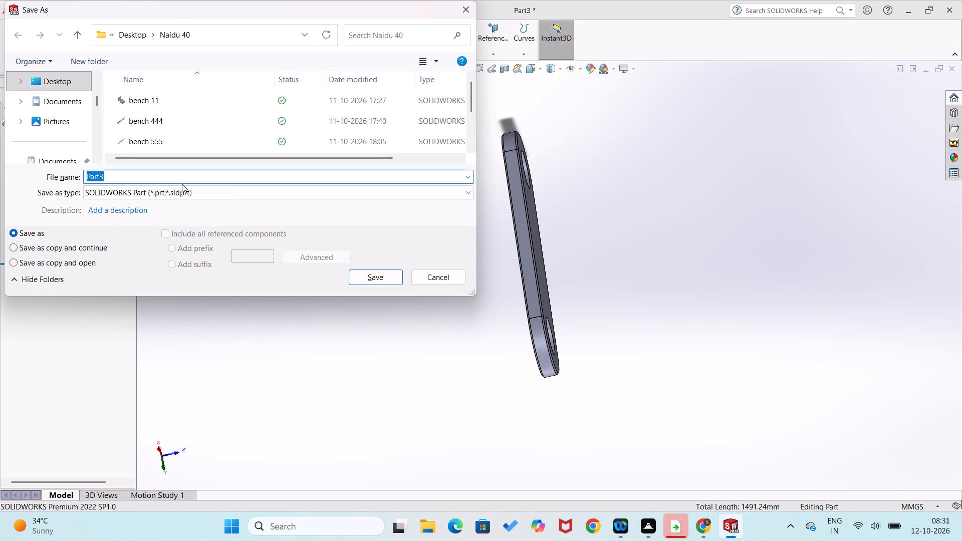
text(module)
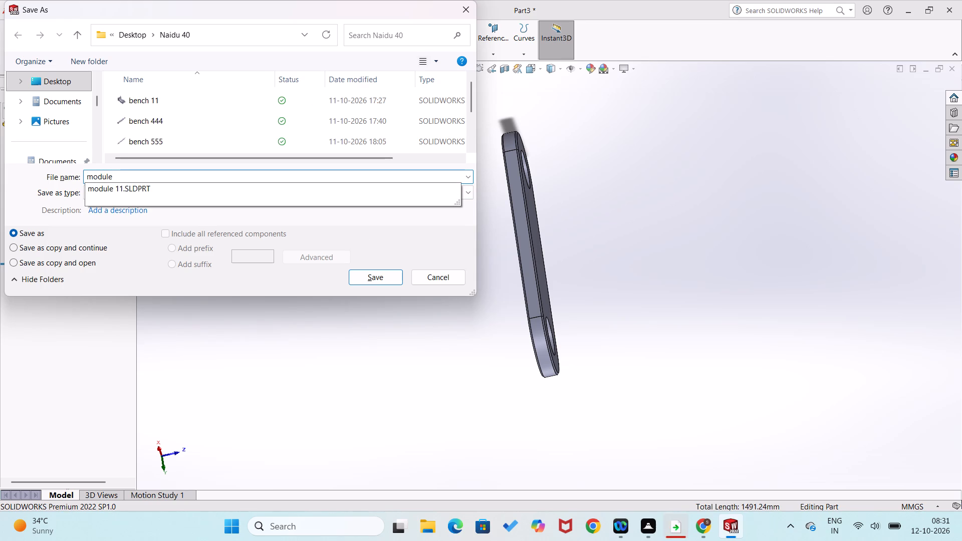
key(space)
text(222)
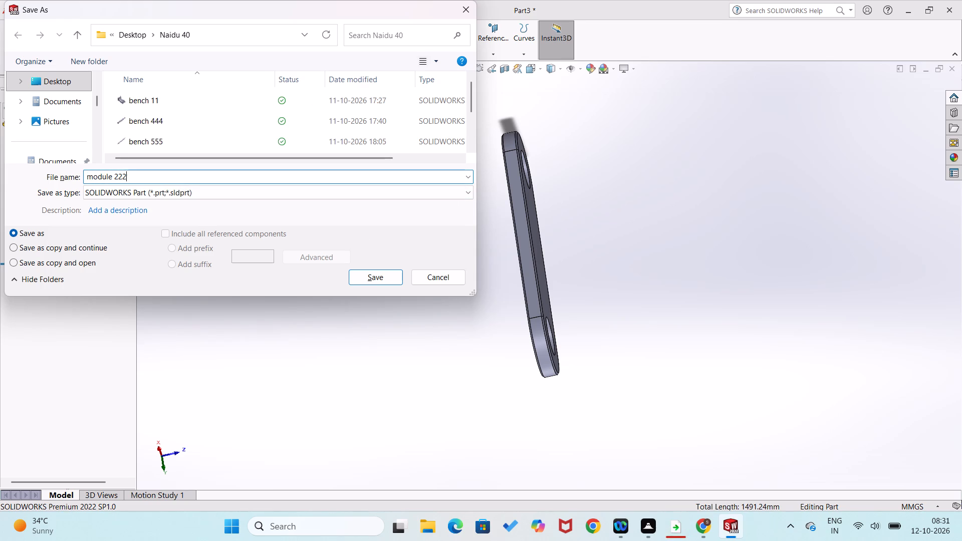
click(384, 281)
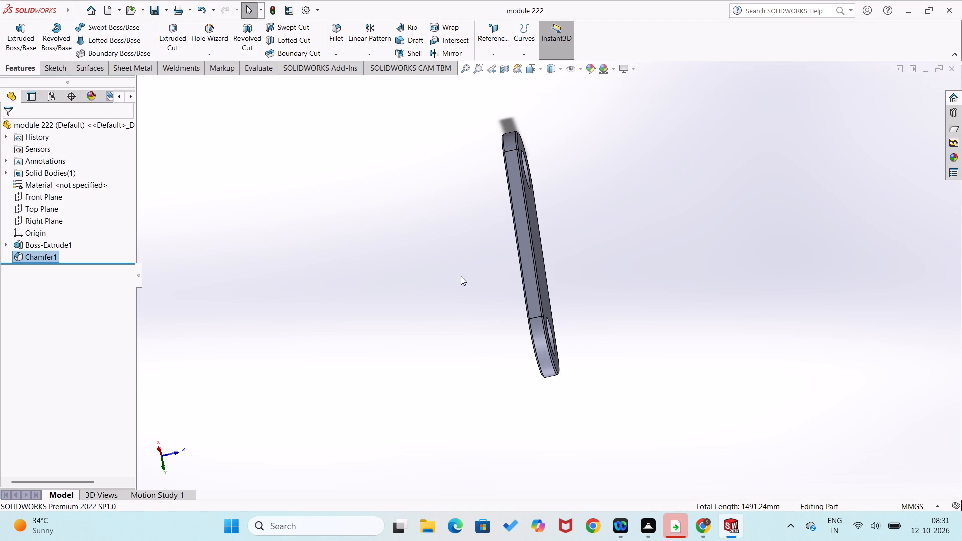
Close the saved link part and create a new part document.
click(953, 65)
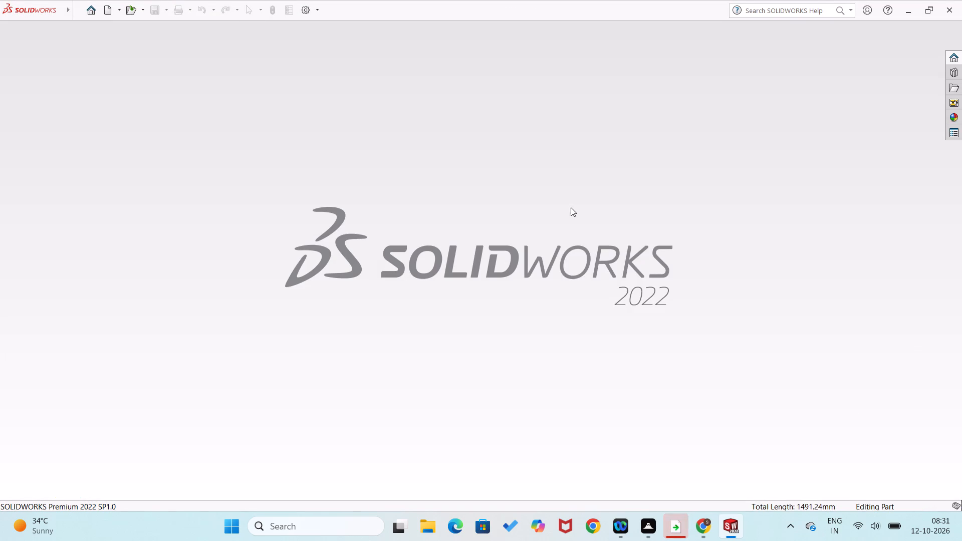
click(97, 10)
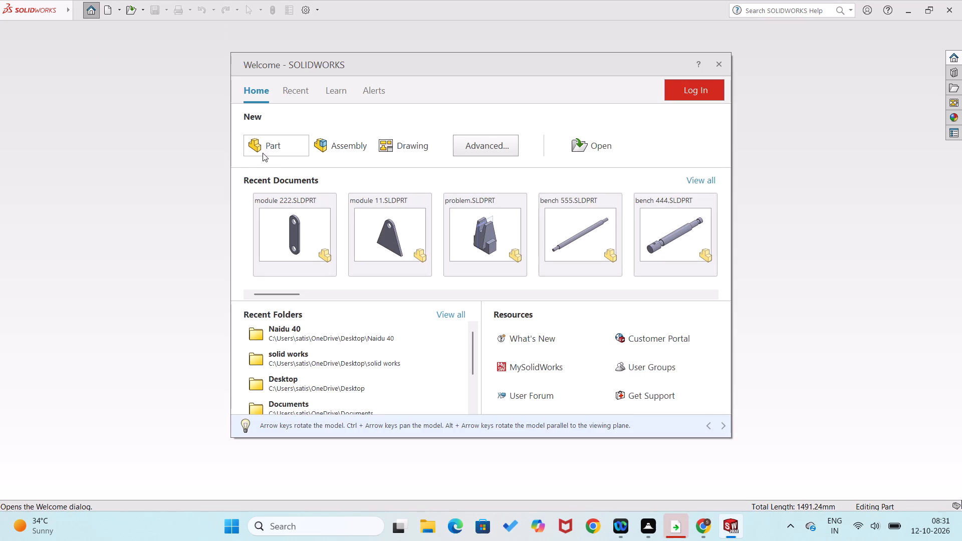
click(271, 151)
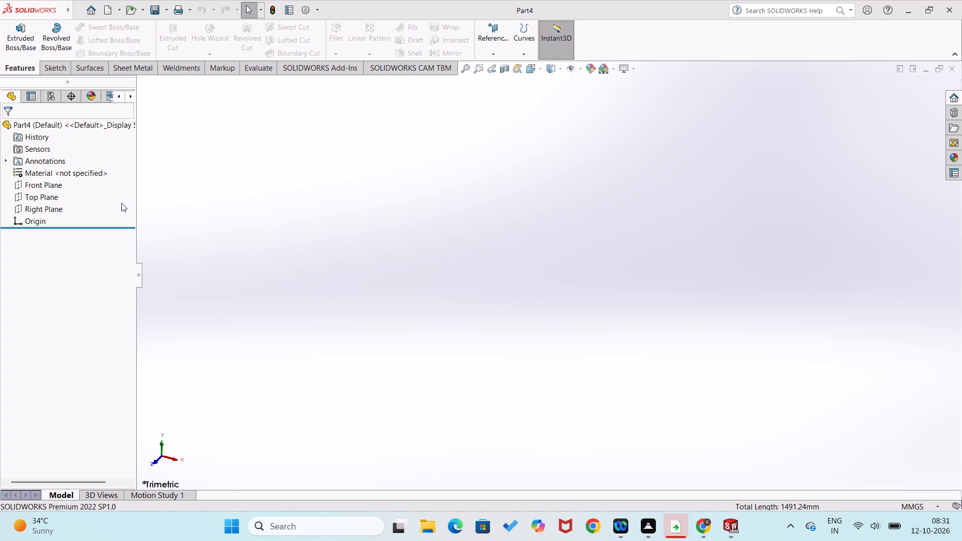
Sketch a corner rectangle about 124 by 72 mm on the Front Plane, starting at the origin.
right_click(54, 183)
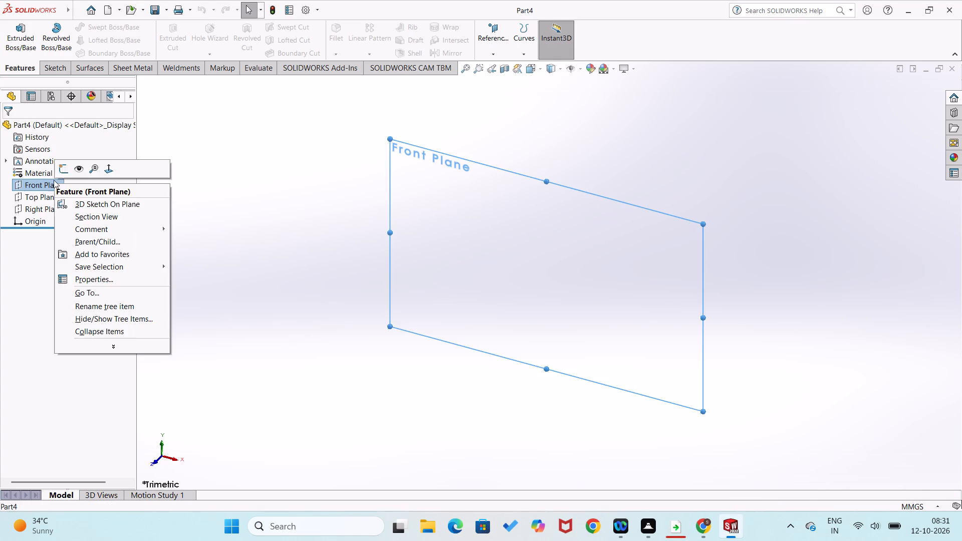
click(65, 169)
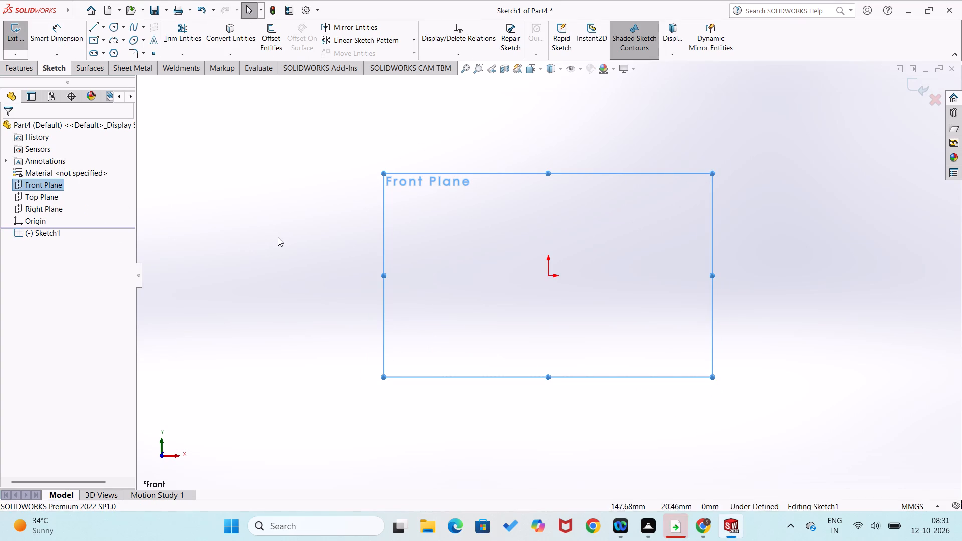
right_drag(278, 237, 313, 324)
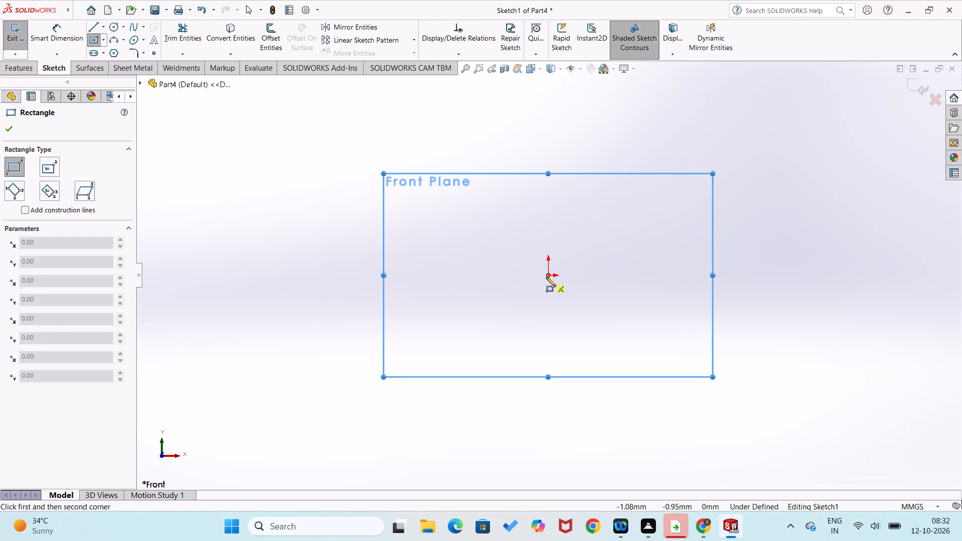
click(546, 277)
click(778, 142)
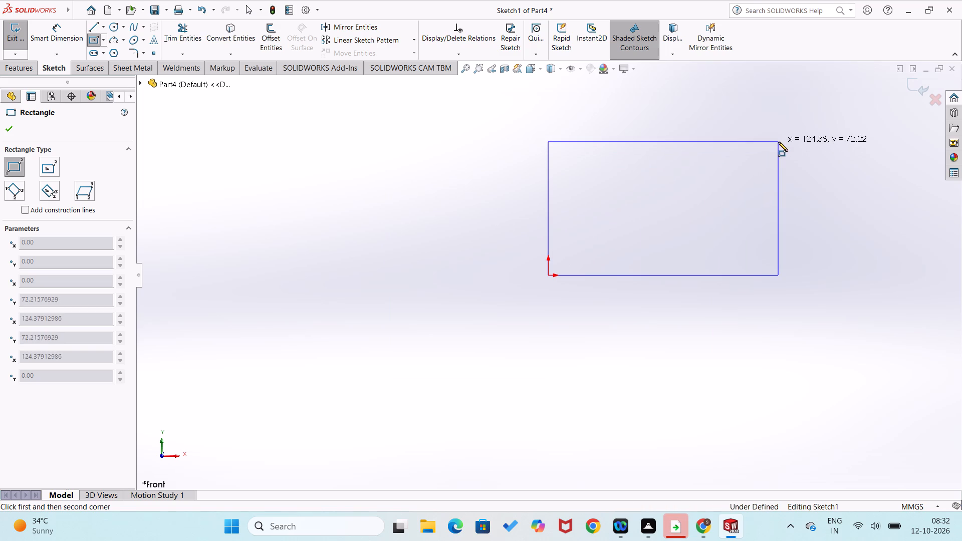
Dimension the rectangle's bottom edge as 300 mm and its left edge as 180 mm.
right_drag(457, 325, 466, 212)
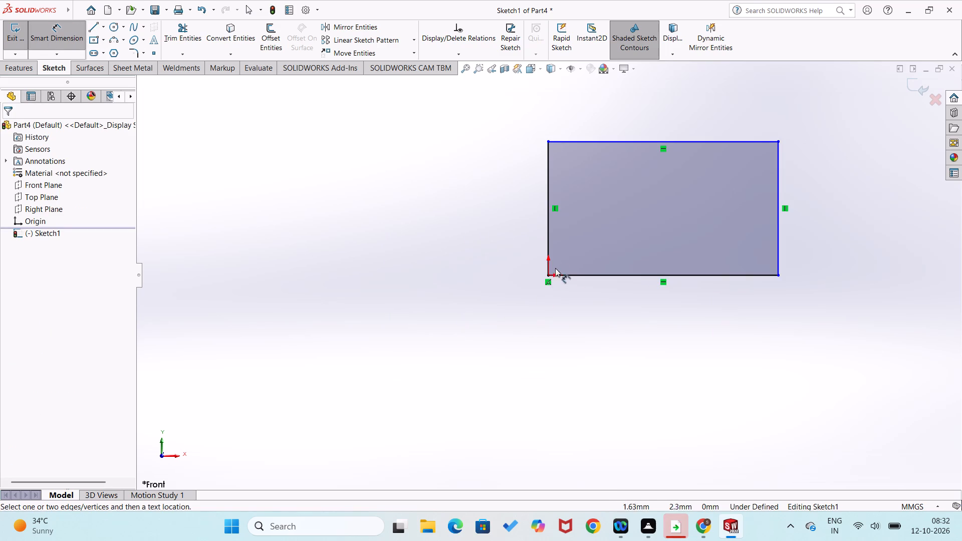
click(622, 276)
click(623, 296)
text(300)
key(Return)
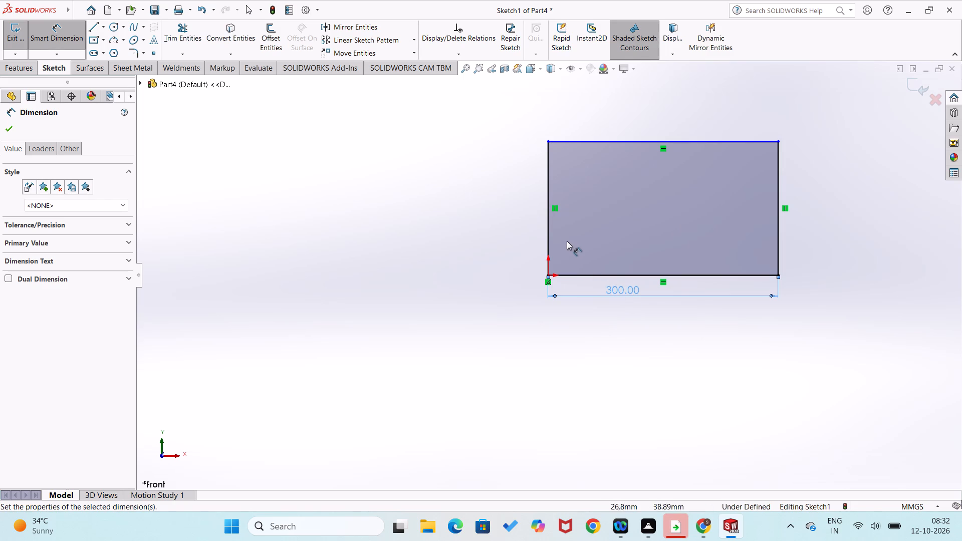
click(548, 234)
click(516, 236)
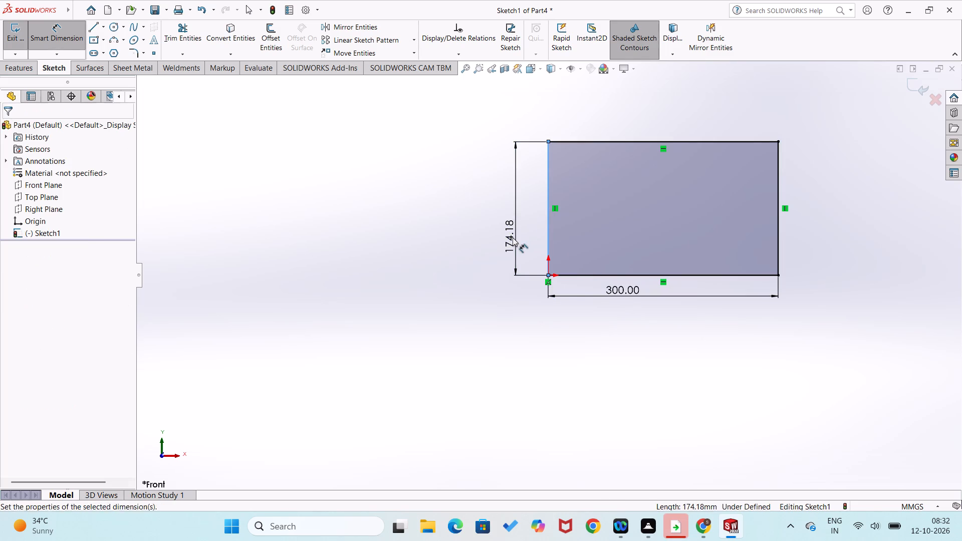
text(180)
key(Return)
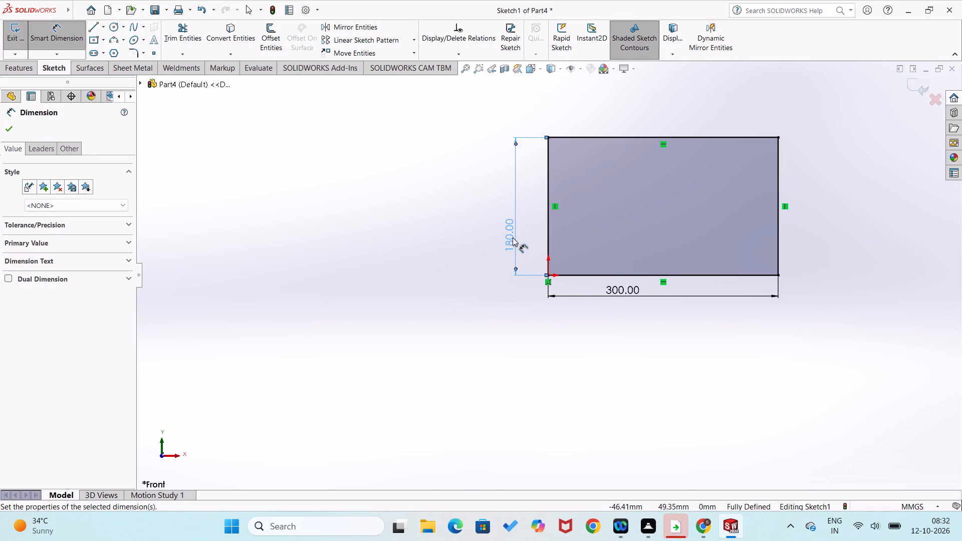
click(439, 274)
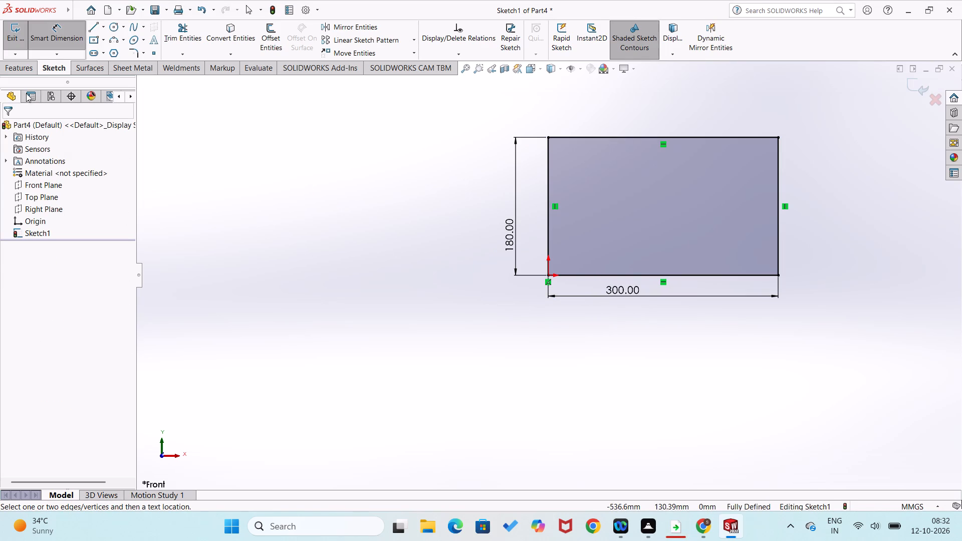
Extrude the rectangle 25 mm blind in the reversed direction.
click(8, 67)
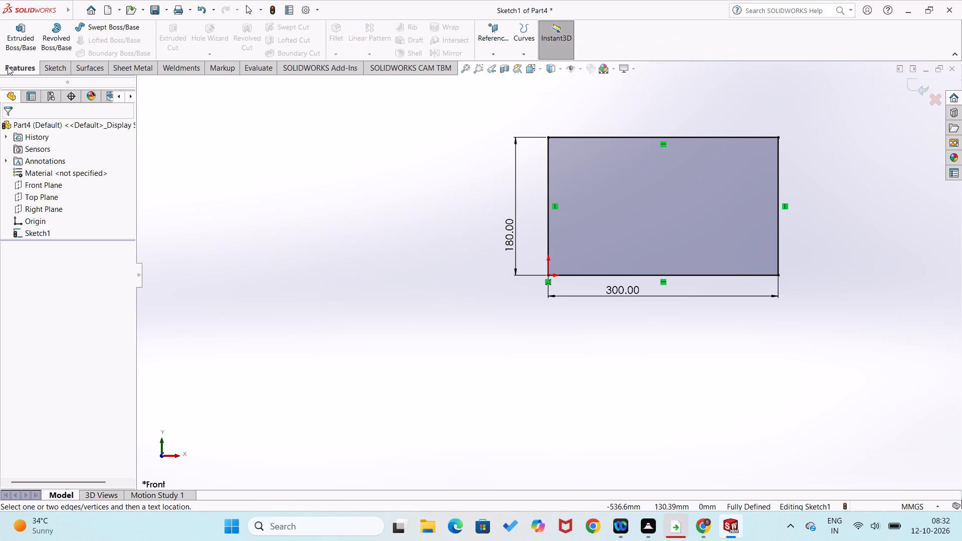
click(18, 47)
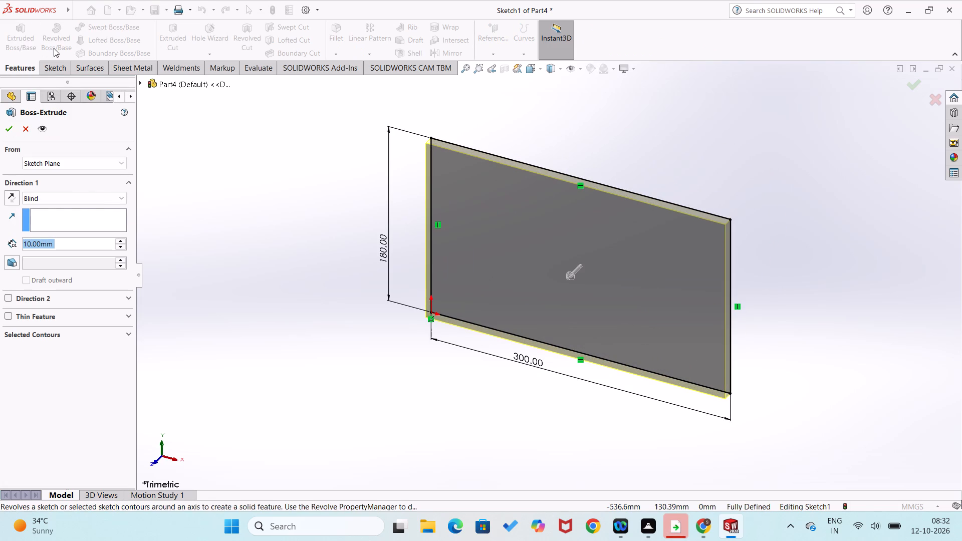
click(11, 200)
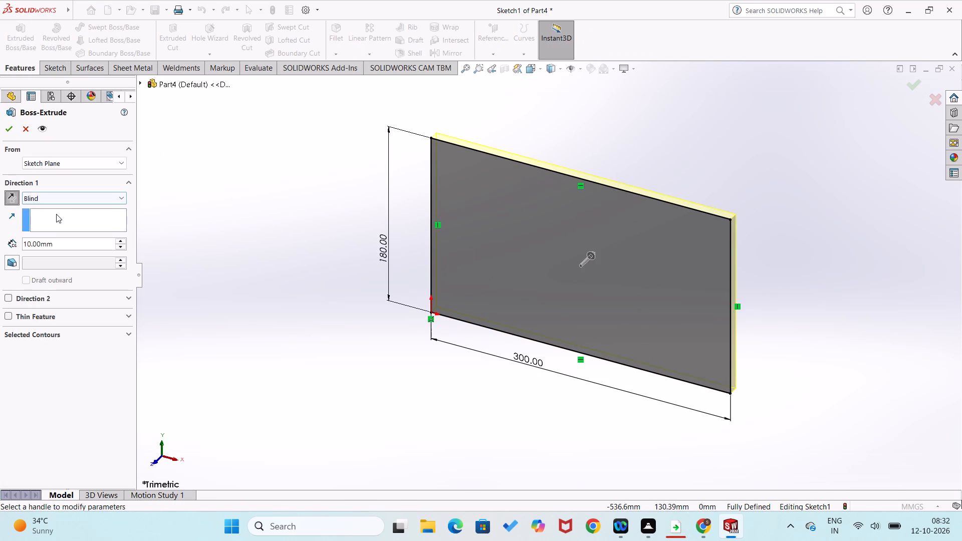
click(120, 241)
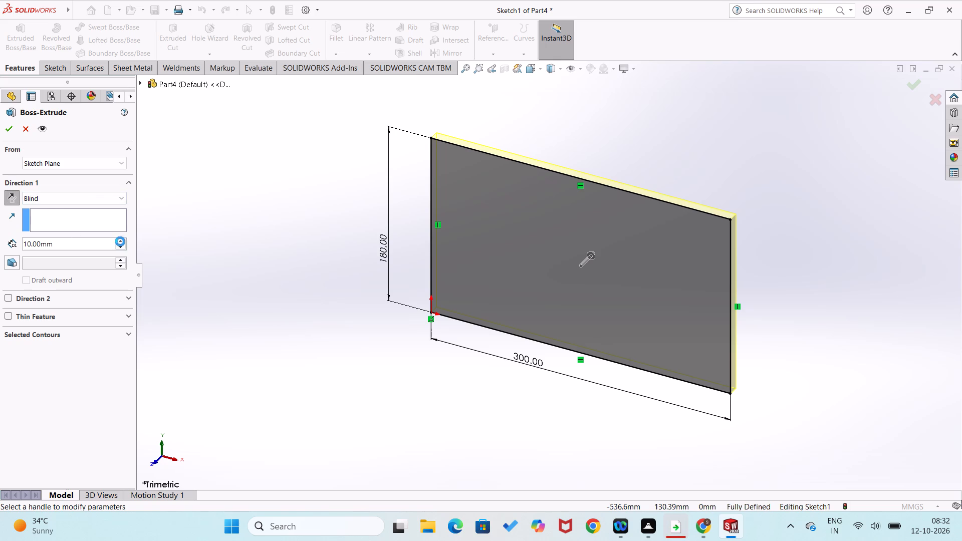
text(25)
key(Return)
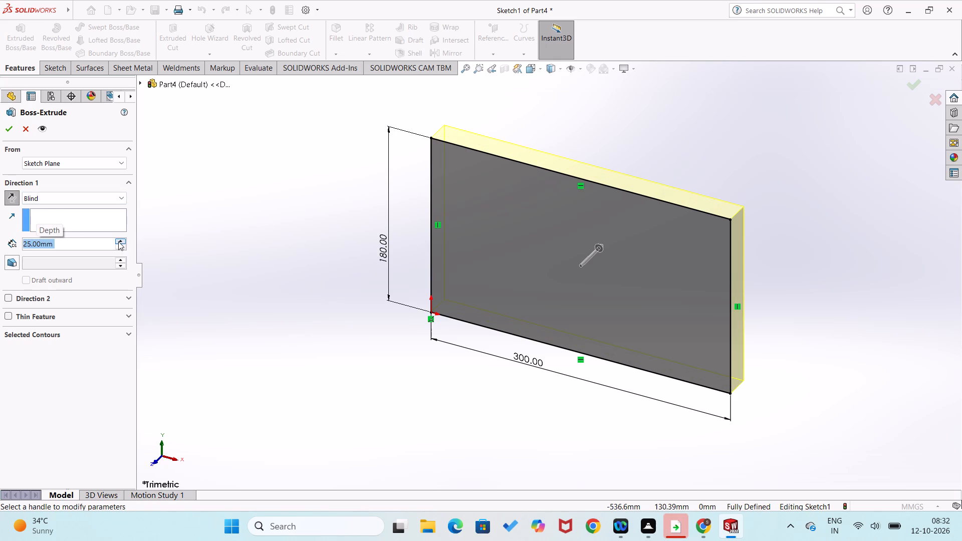
click(8, 124)
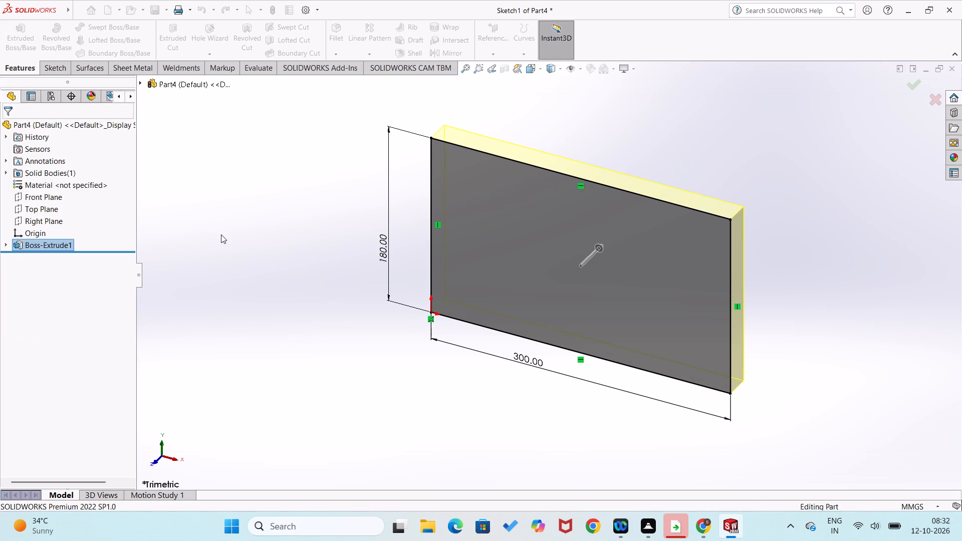
click(221, 234)
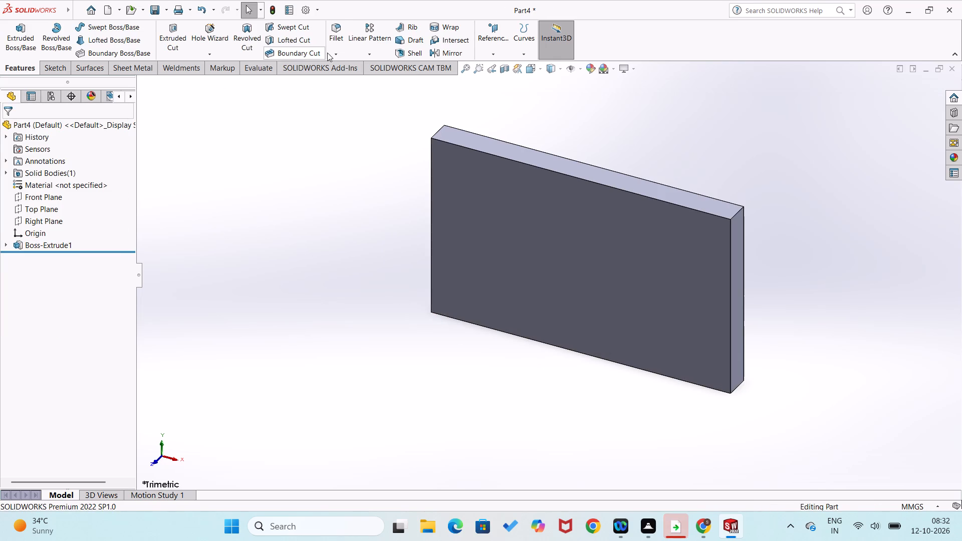
Fillet the plate's four short corner edges with a symmetric 10 mm radius.
click(340, 53)
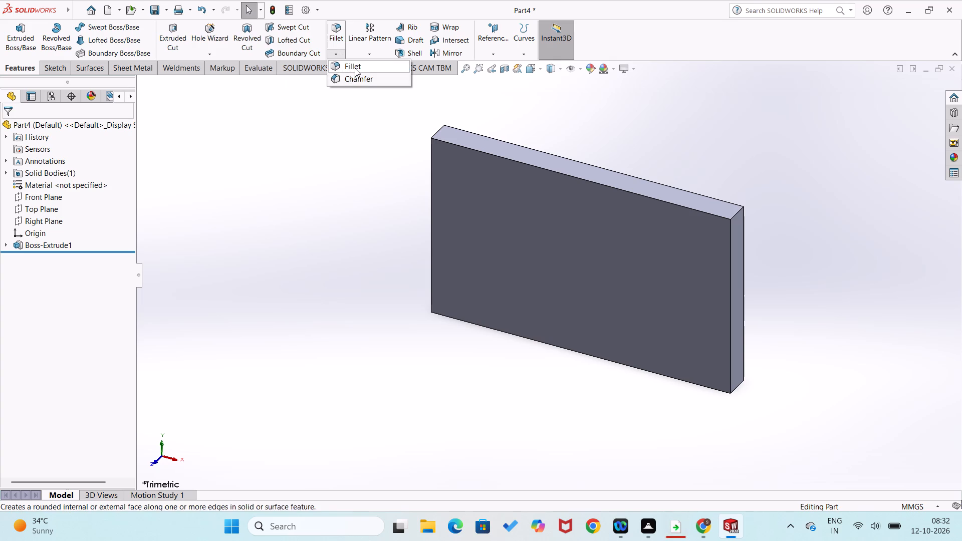
click(355, 68)
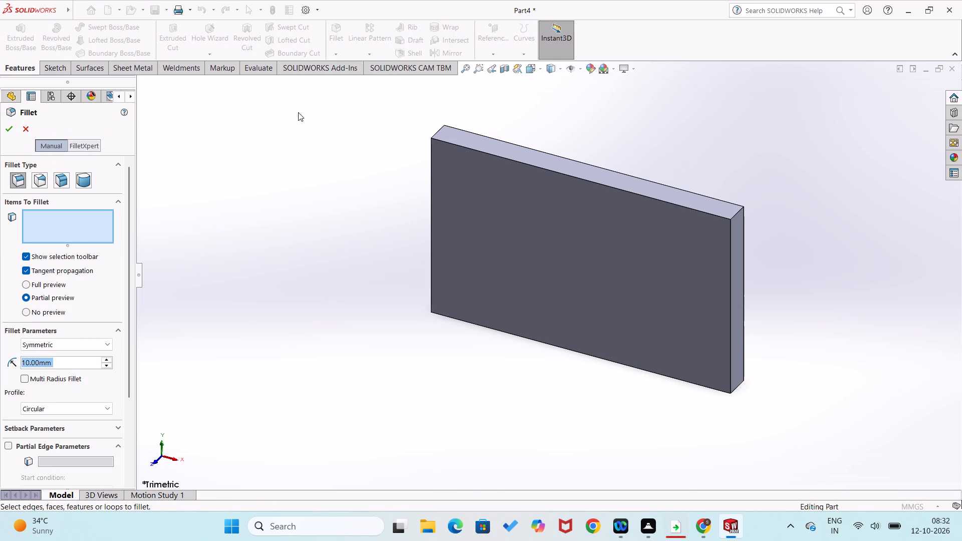
click(736, 214)
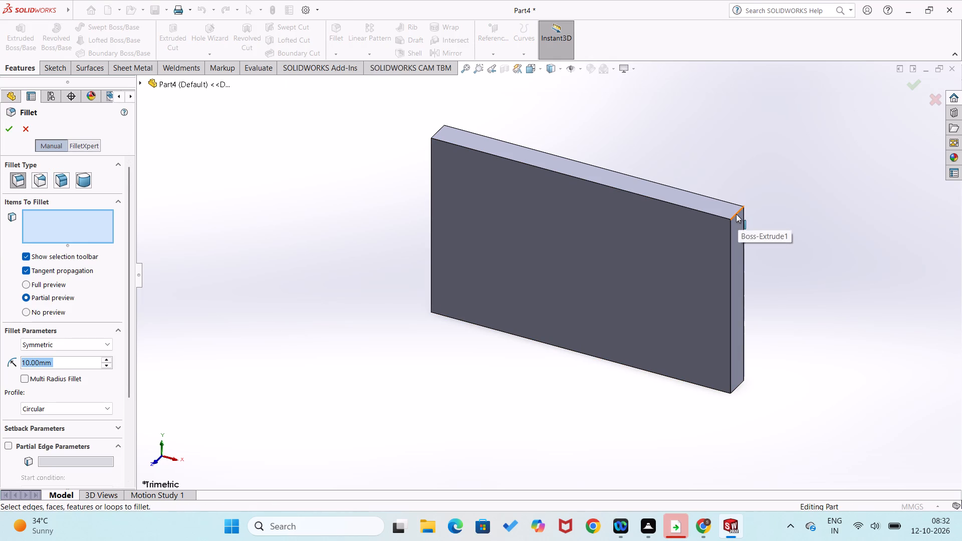
middle_drag(775, 429, 740, 285)
scroll(740, 284, up, 1)
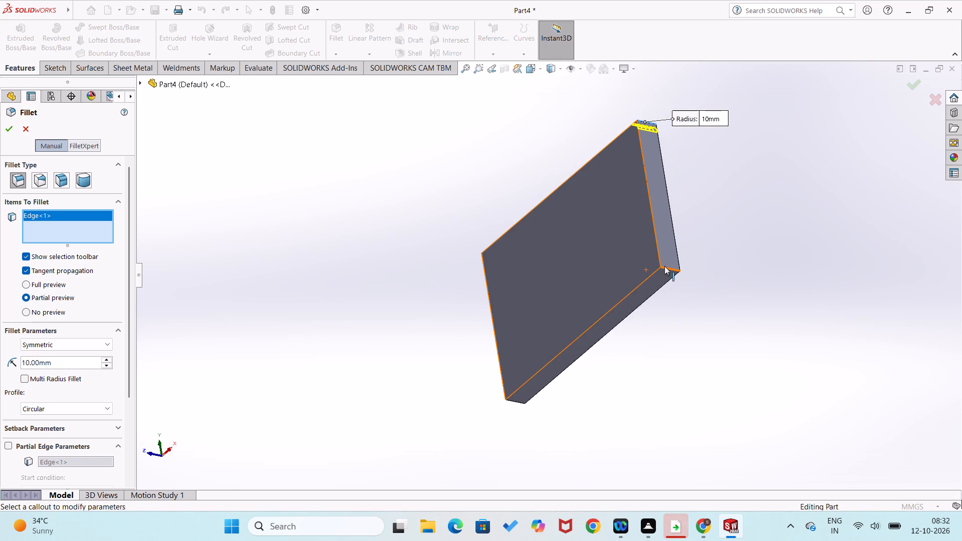
click(671, 269)
middle_drag(579, 398, 610, 356)
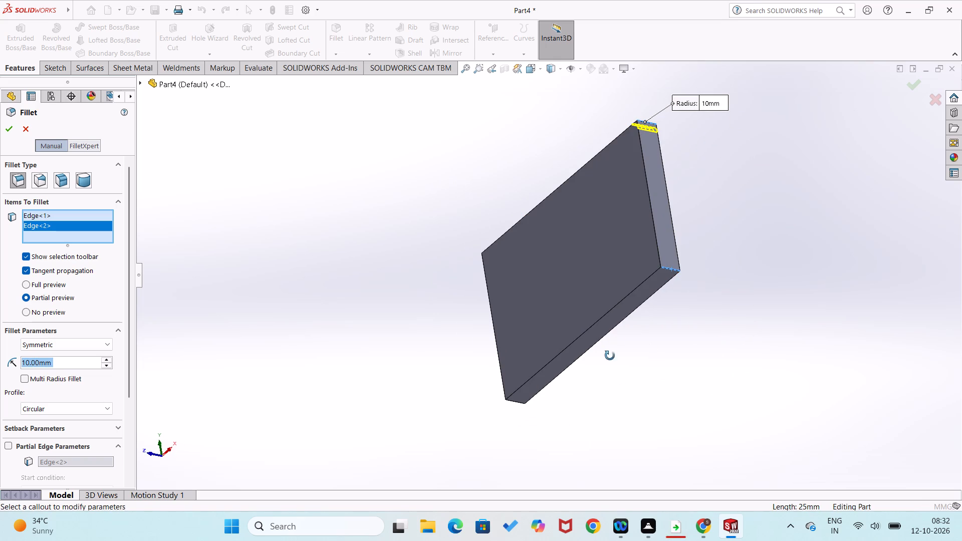
middle_drag(610, 356, 690, 238)
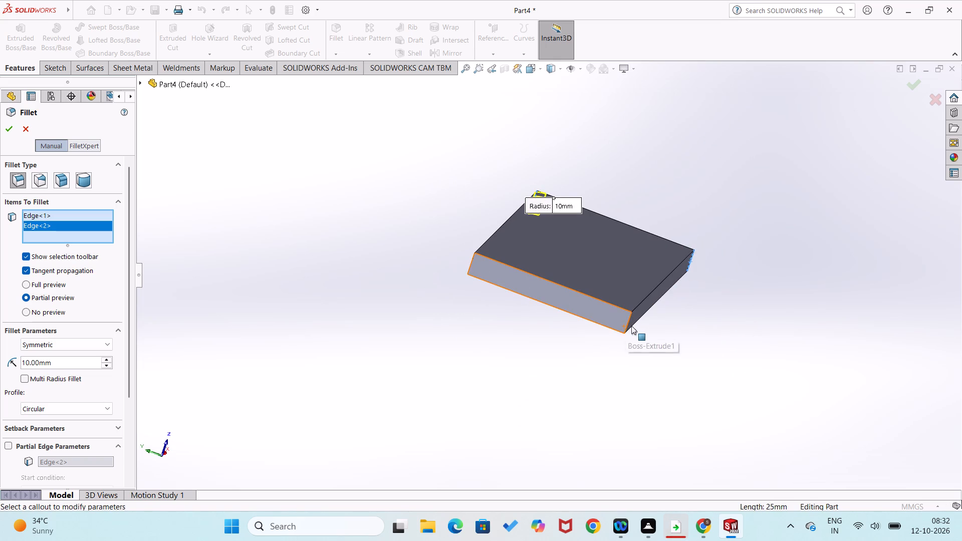
click(628, 324)
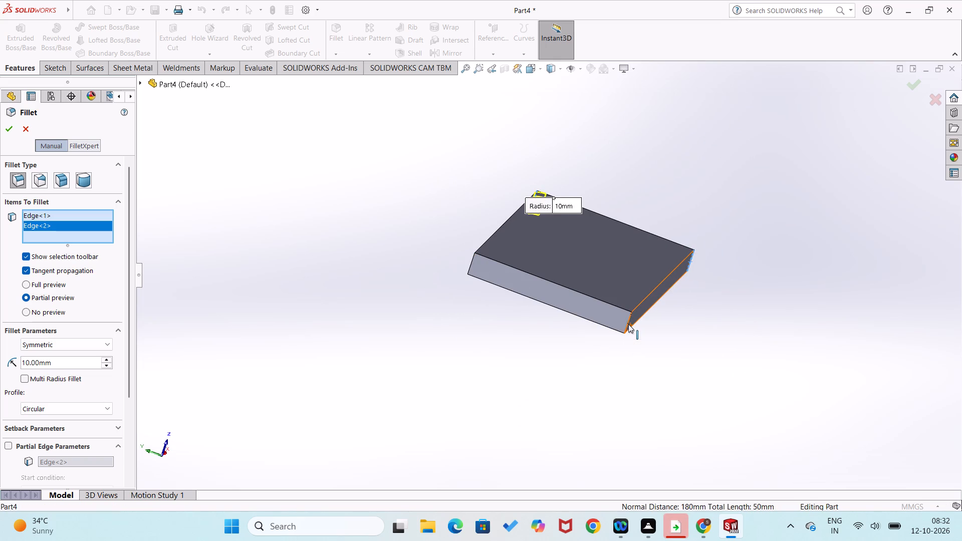
middle_drag(505, 325, 581, 413)
scroll(581, 413, up, 1)
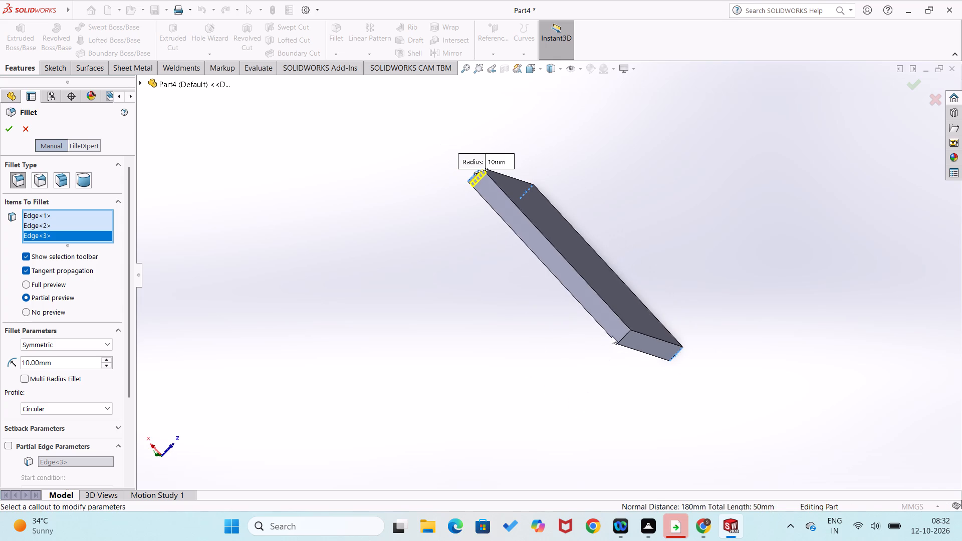
click(620, 340)
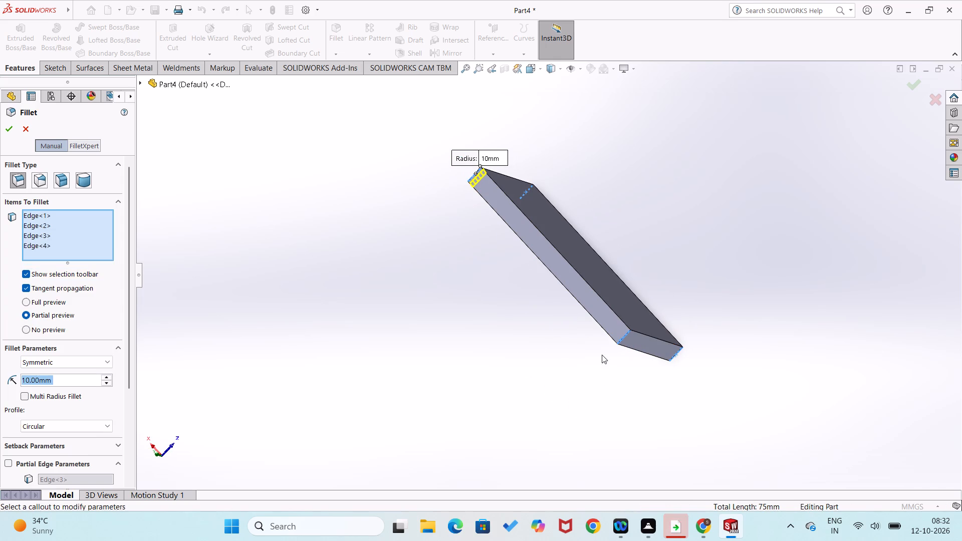
click(15, 130)
Sketch three level circles on the plate's large front face near its upper edge, with radii of about 8.4, 8.7 and 10.1 mm.
middle_drag(296, 238, 294, 245)
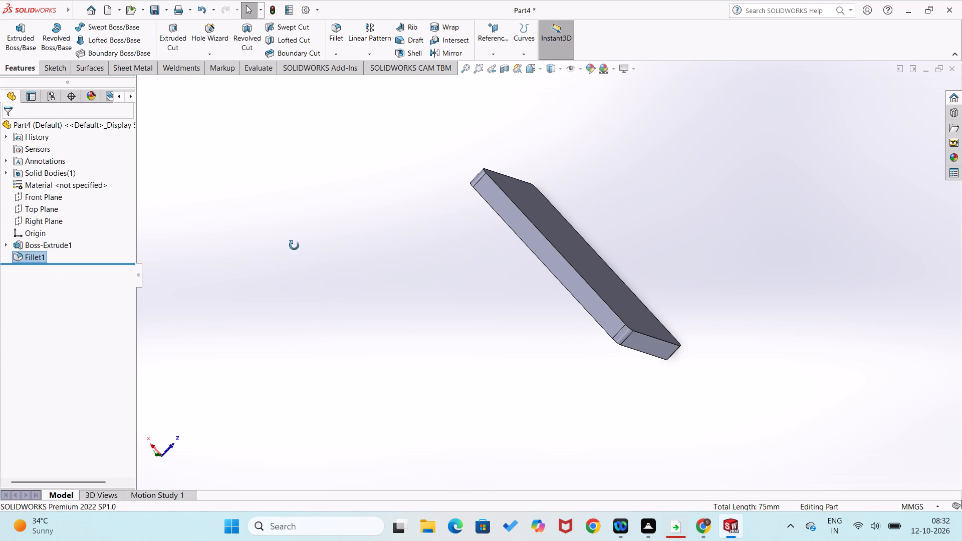
middle_drag(294, 245, 227, 351)
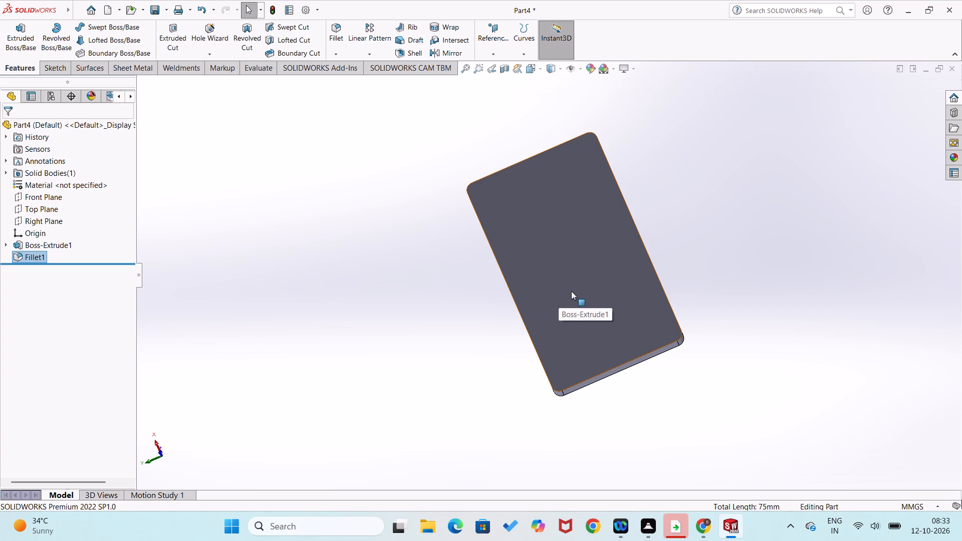
key(ctrl+7)
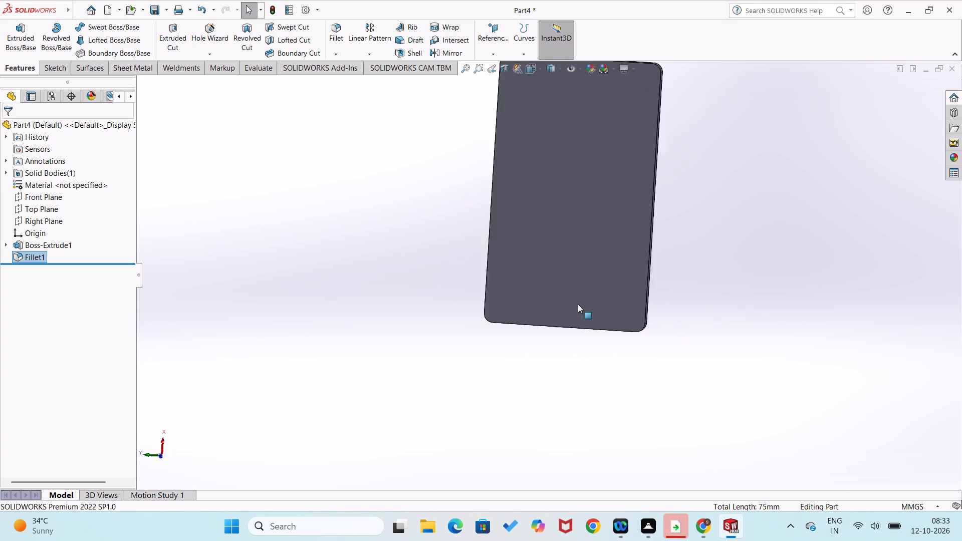
right_click(554, 314)
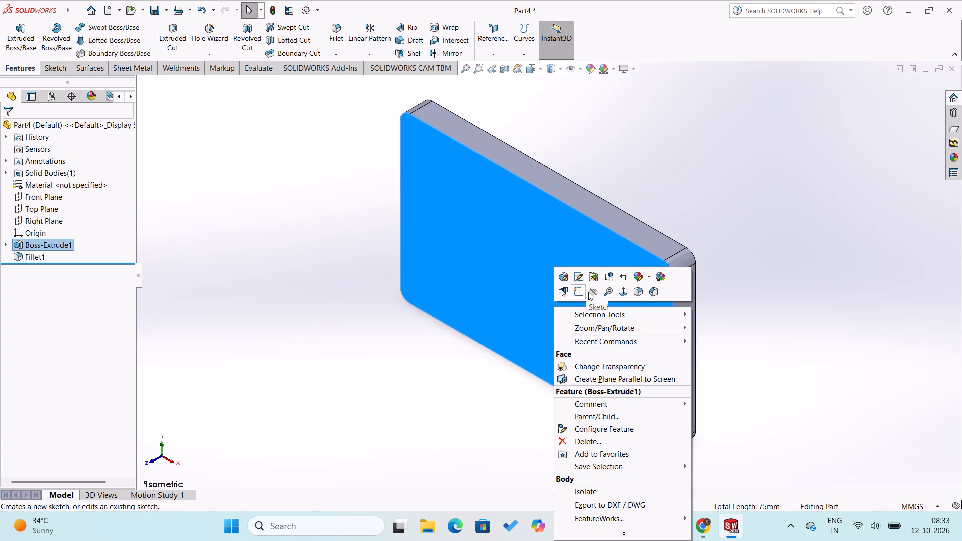
click(577, 296)
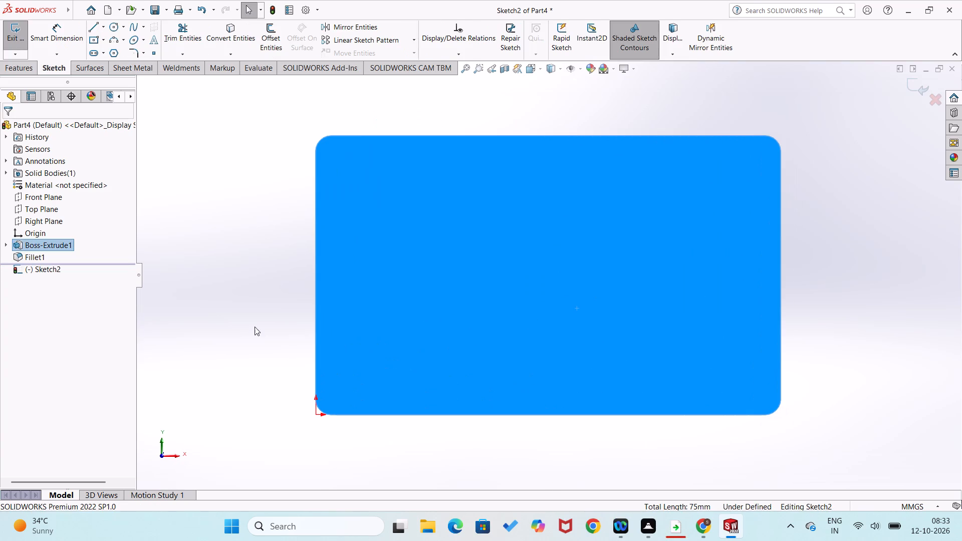
right_drag(245, 322, 320, 318)
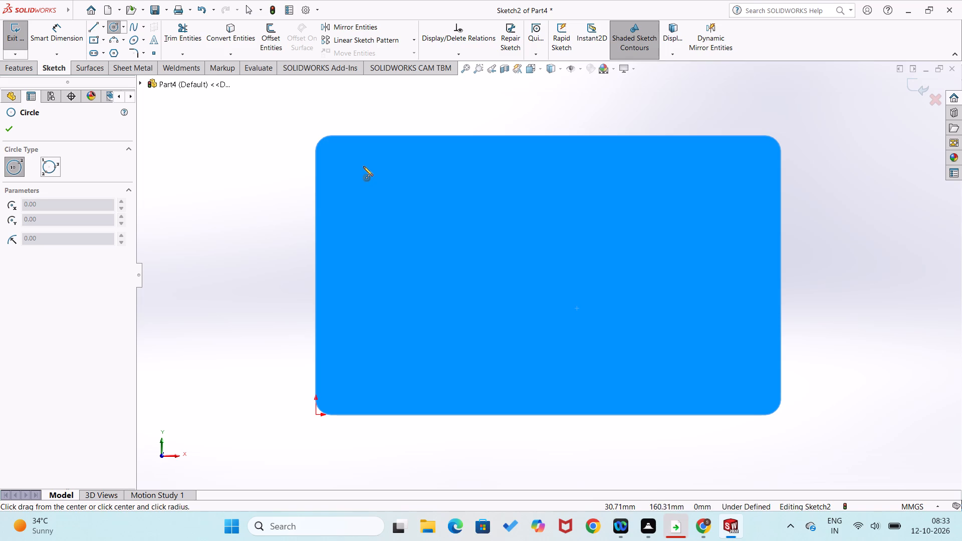
click(363, 166)
click(369, 178)
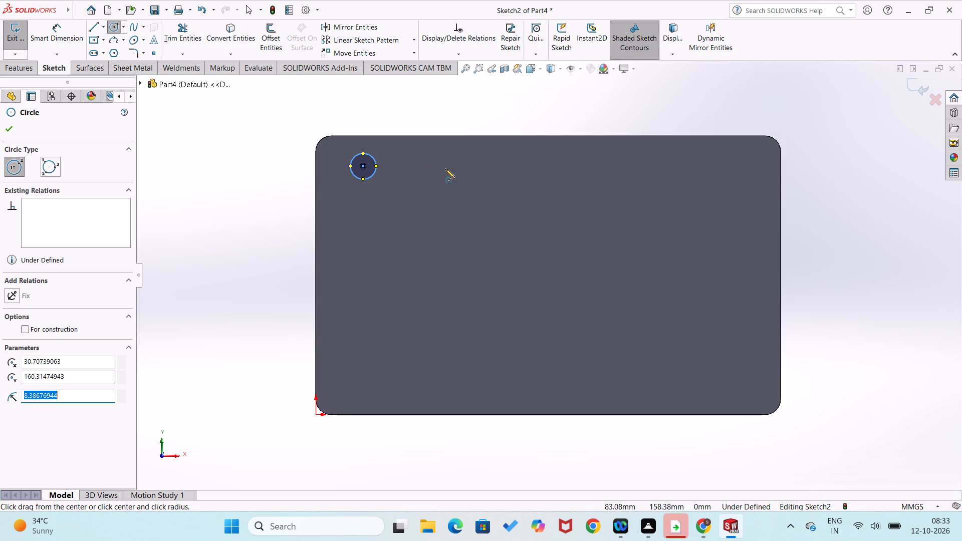
click(451, 166)
click(459, 177)
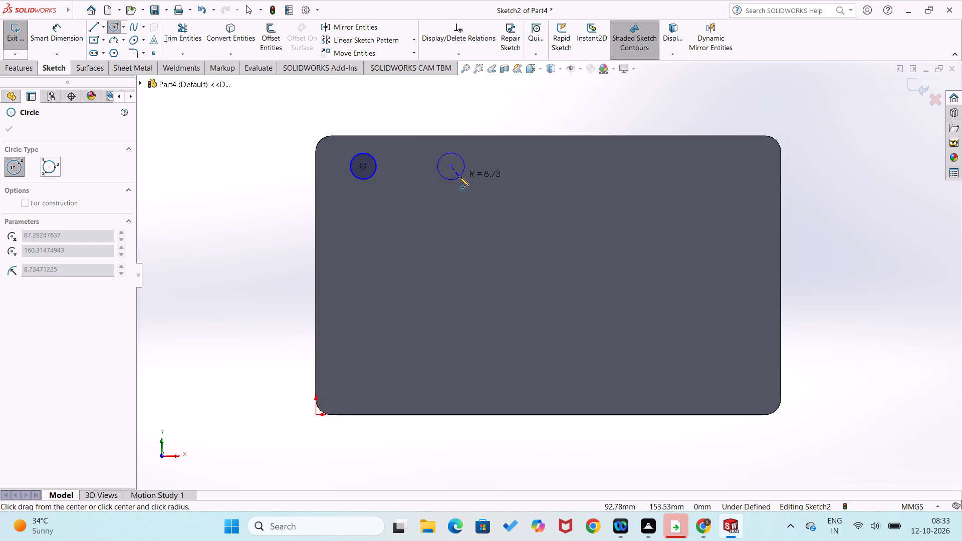
click(567, 167)
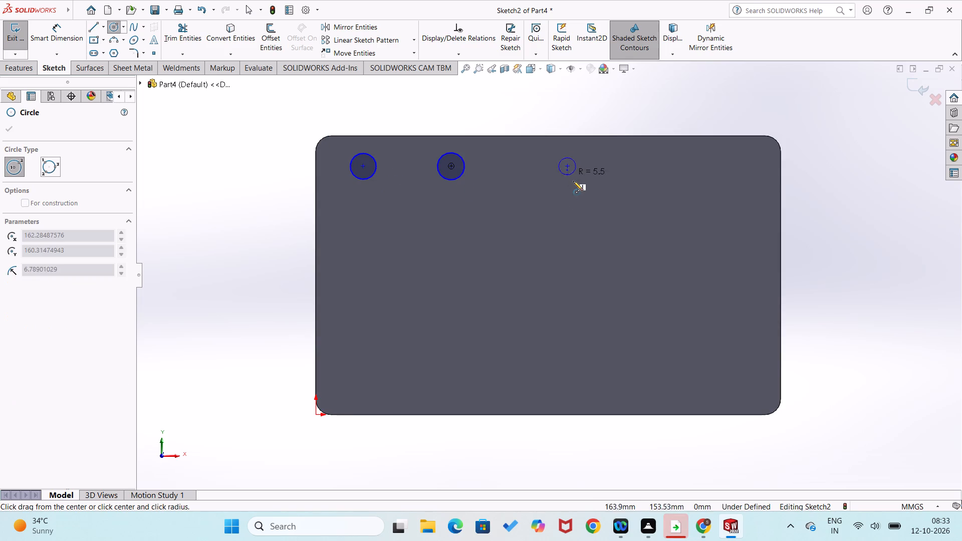
click(573, 181)
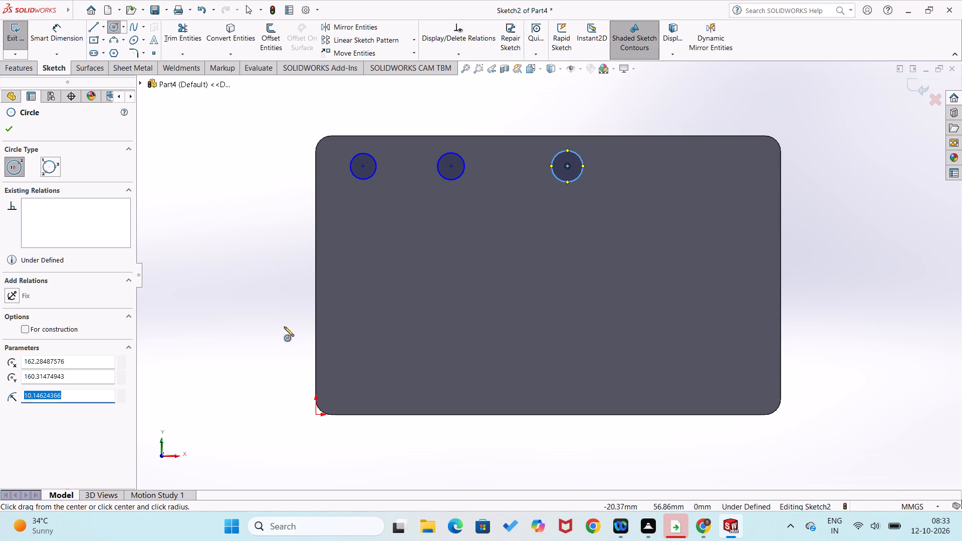
Dimension the horizontal distance between the centres of the leftmost and rightmost circles as 250 mm.
right_drag(254, 314, 301, 193)
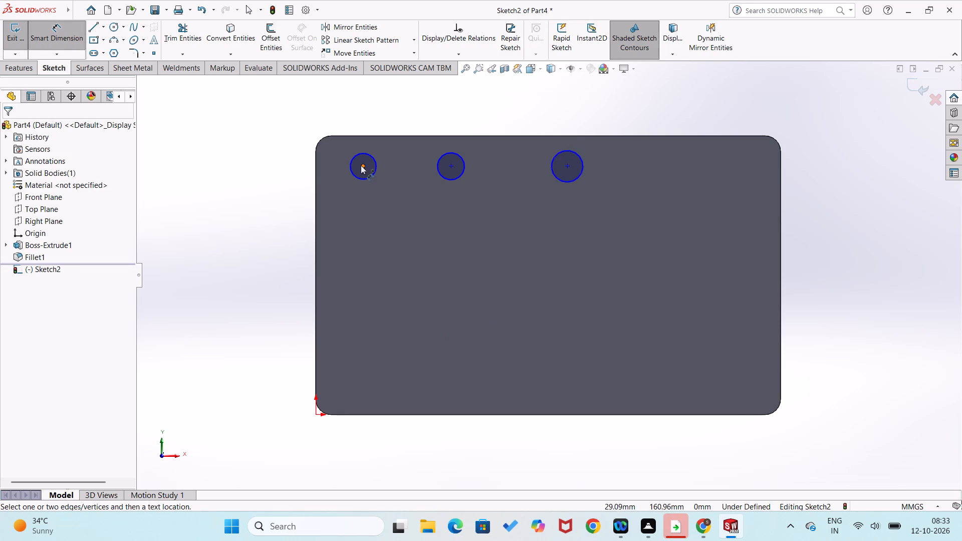
click(361, 165)
click(570, 166)
click(550, 114)
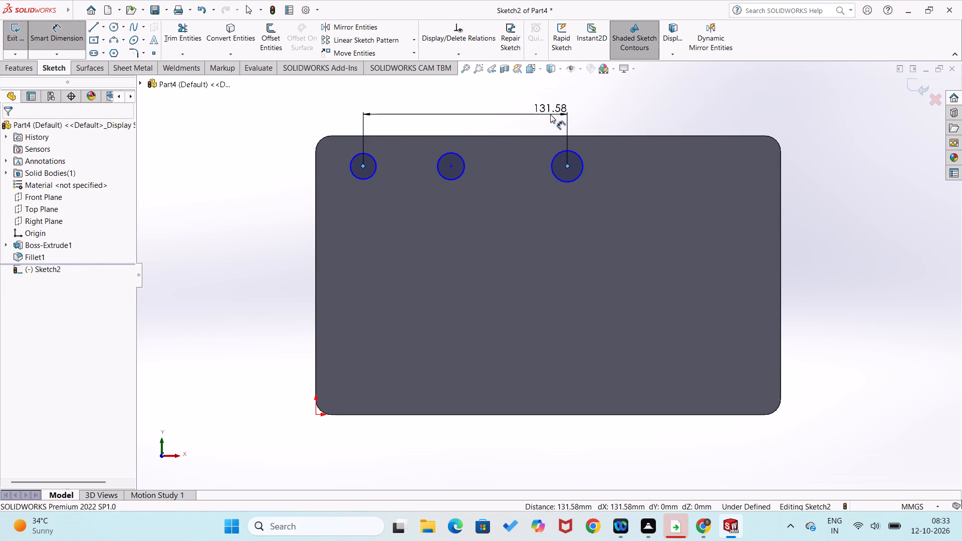
text(250)
key(Return)
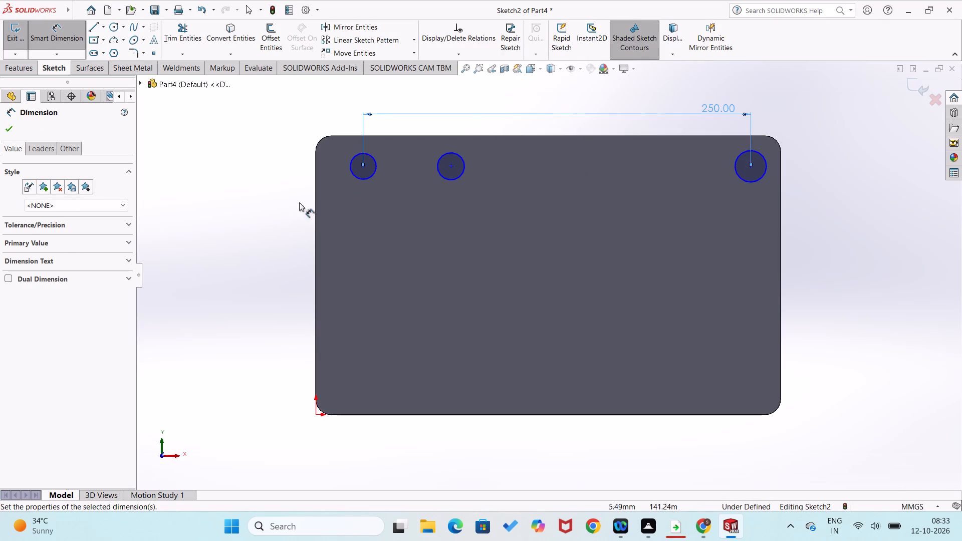
click(244, 216)
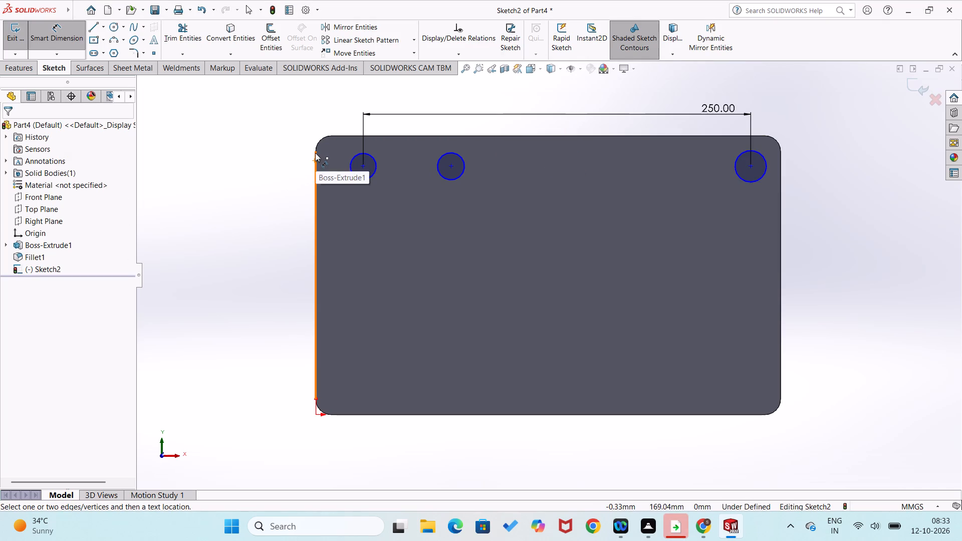
Dimension the leftmost circle's centre 25 mm horizontally from the upper end of the plate's left edge.
drag(315, 152, 323, 153)
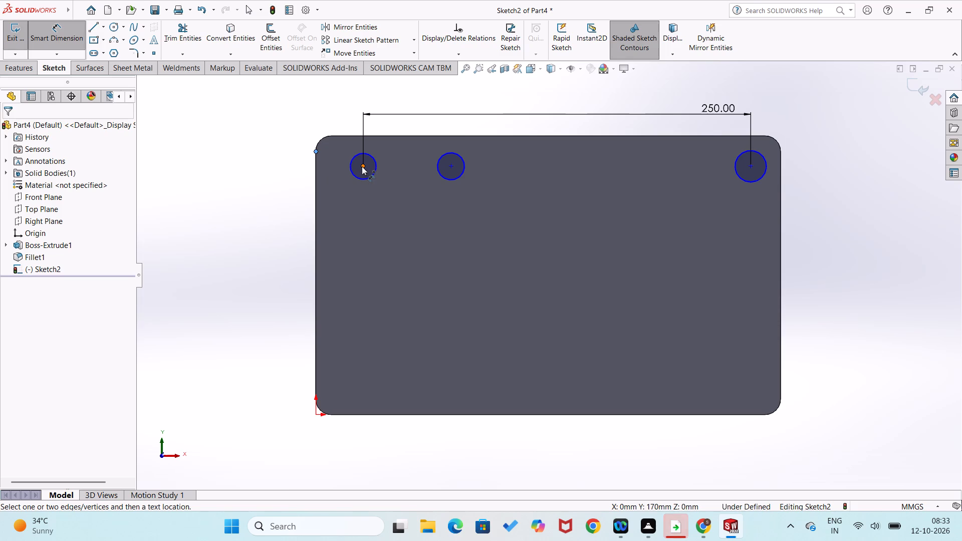
click(362, 166)
click(341, 119)
text(25)
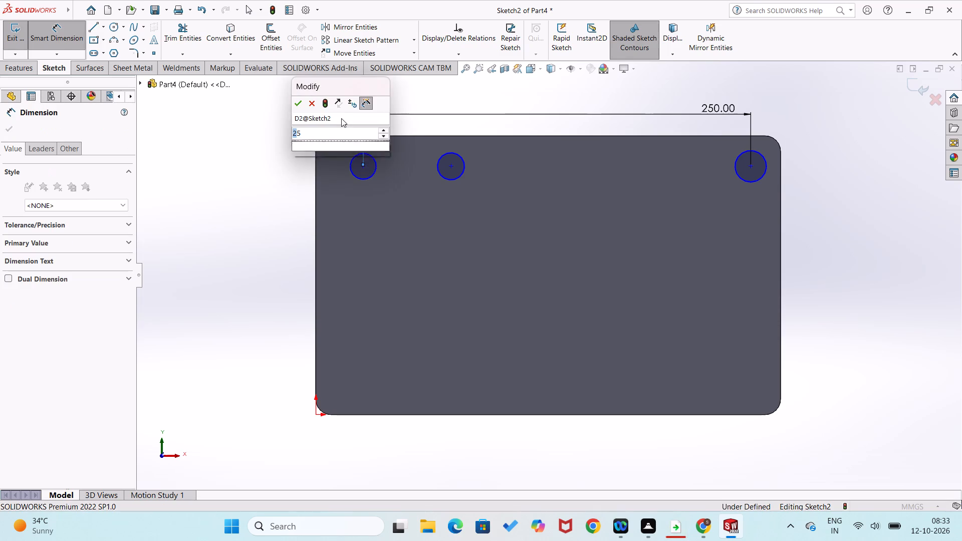
key(Return)
click(260, 219)
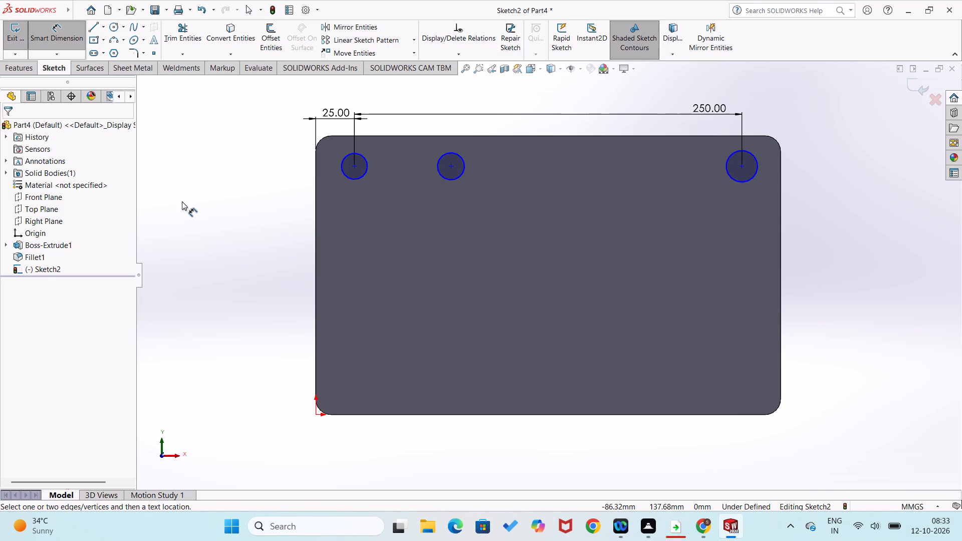
Dimension the horizontal distance between the centres of the leftmost and middle circles as 125 mm.
click(353, 164)
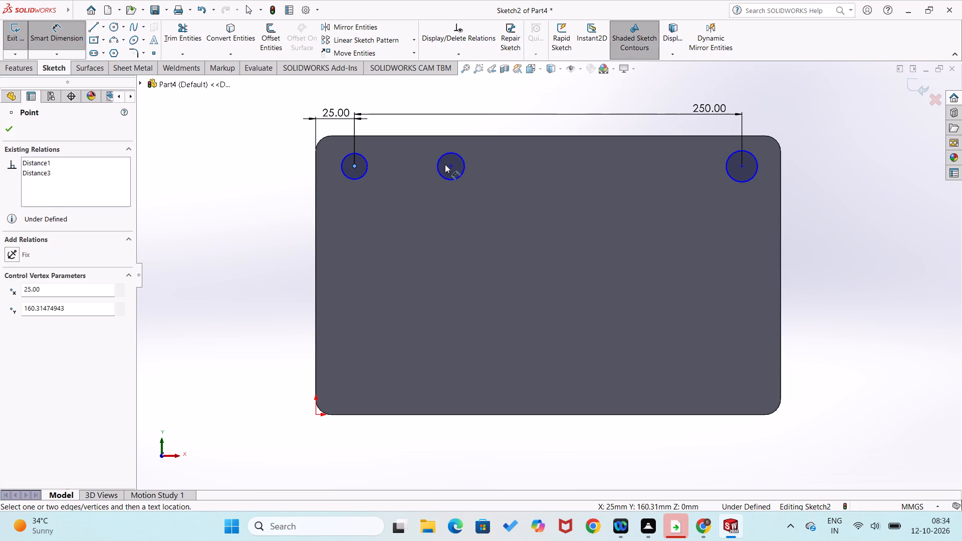
click(451, 164)
click(448, 130)
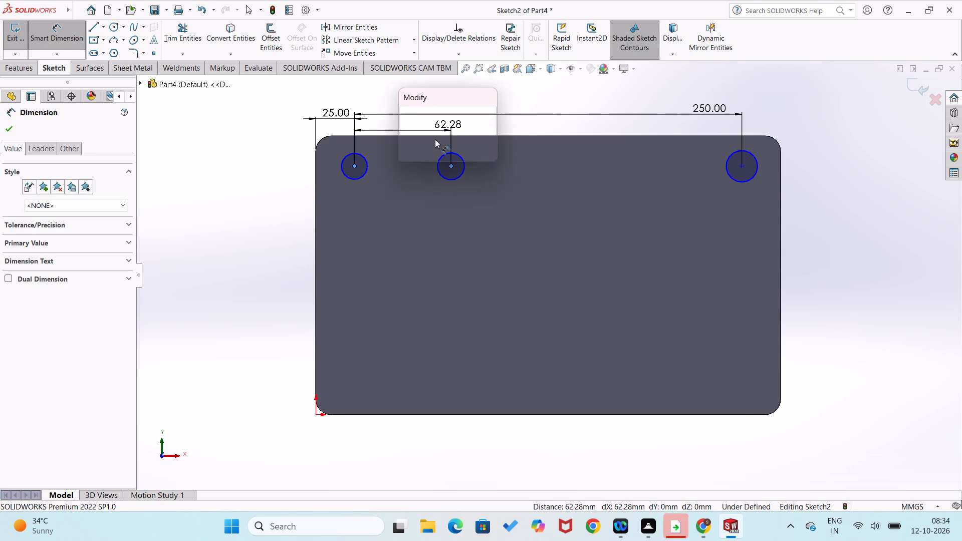
text(125)
key(Return)
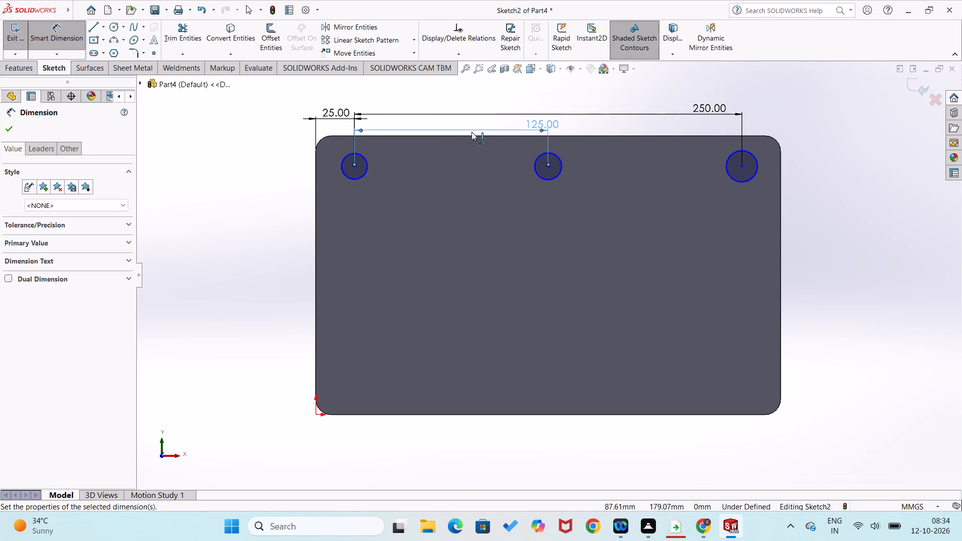
click(203, 293)
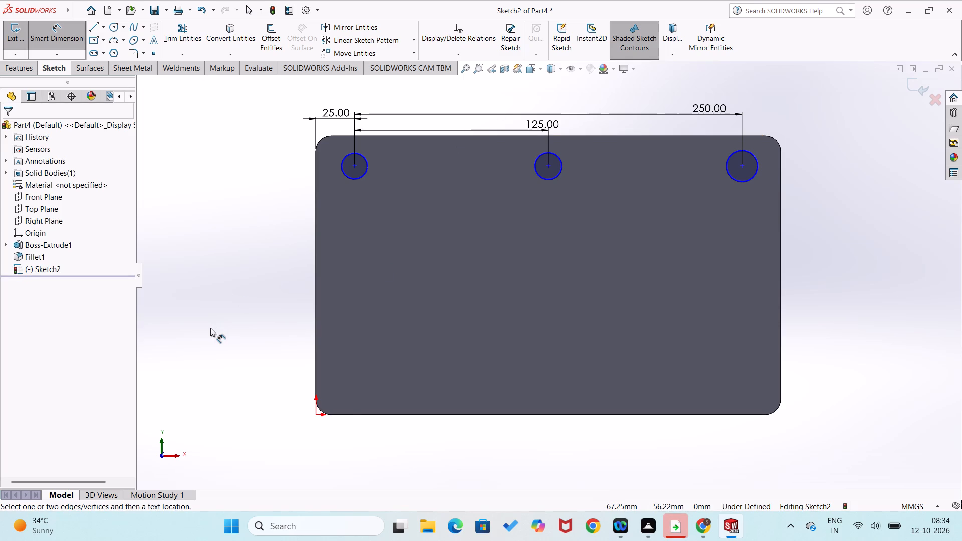
right_click(210, 328)
click(225, 262)
Dimension the leftmost circle's diameter as 15 mm.
right_drag(219, 312, 249, 228)
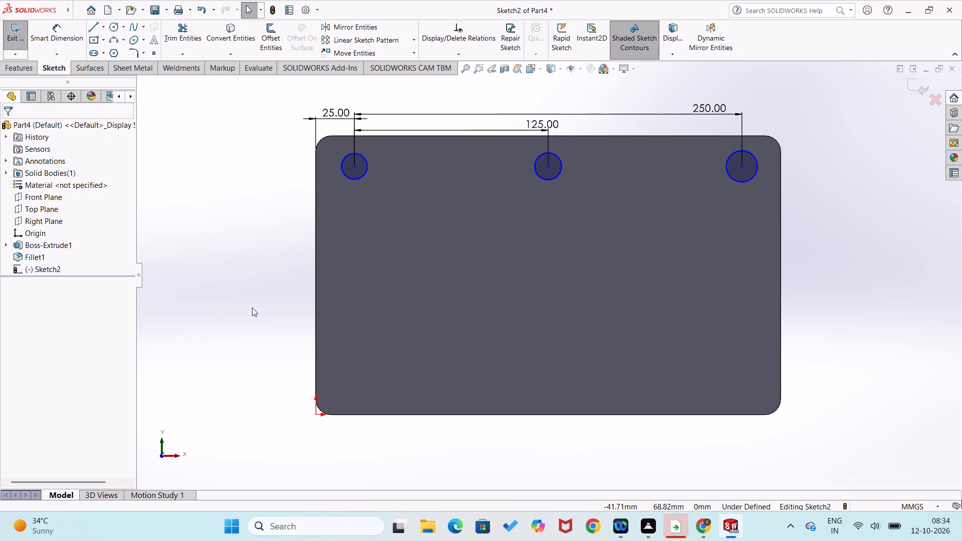
right_drag(256, 333, 298, 231)
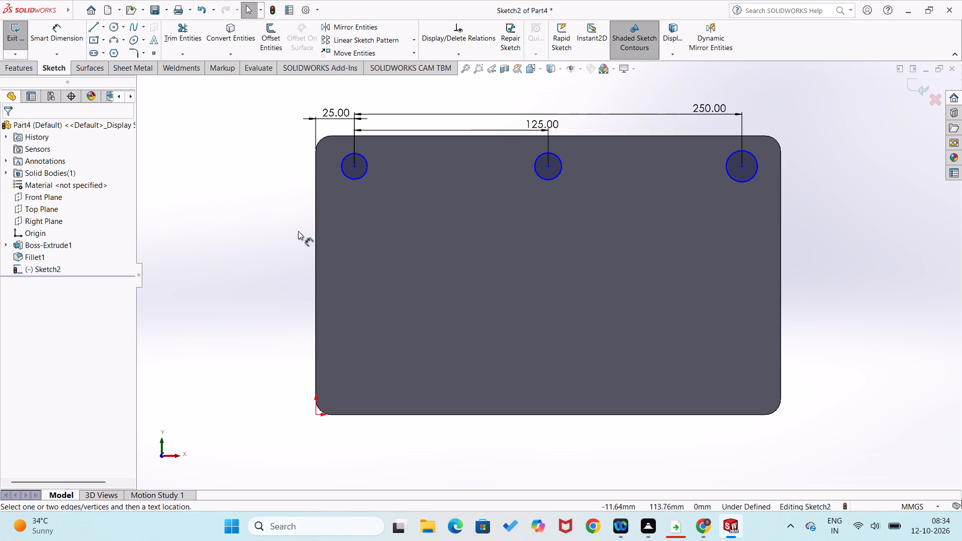
right_drag(298, 231, 298, 230)
click(365, 176)
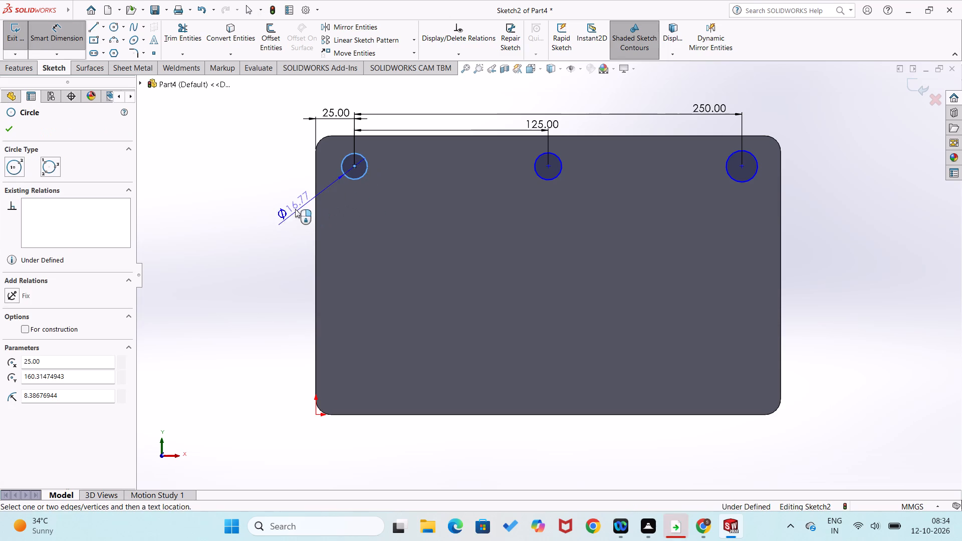
click(286, 203)
text(15)
key(Return)
click(233, 243)
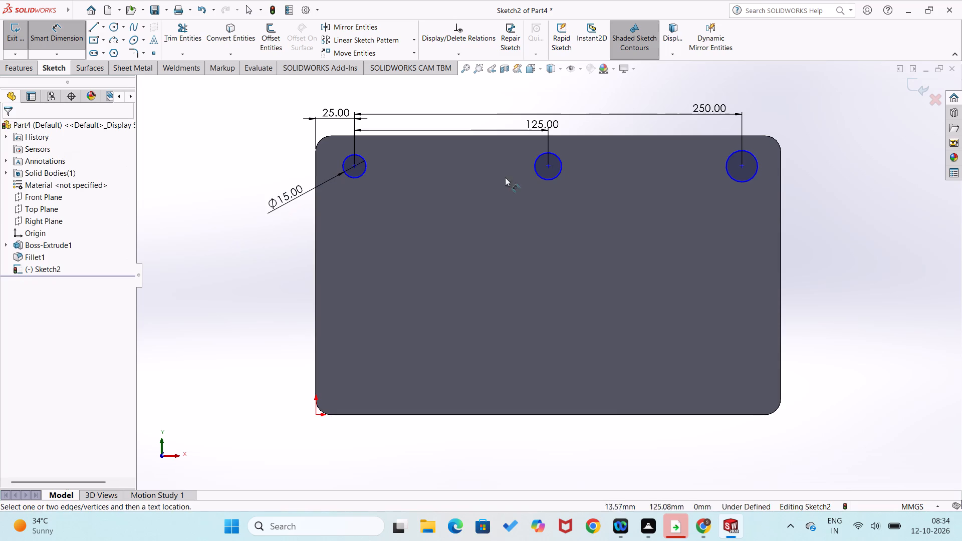
Dimension the diameters of the middle and rightmost circles as 15 mm each.
click(561, 163)
click(601, 123)
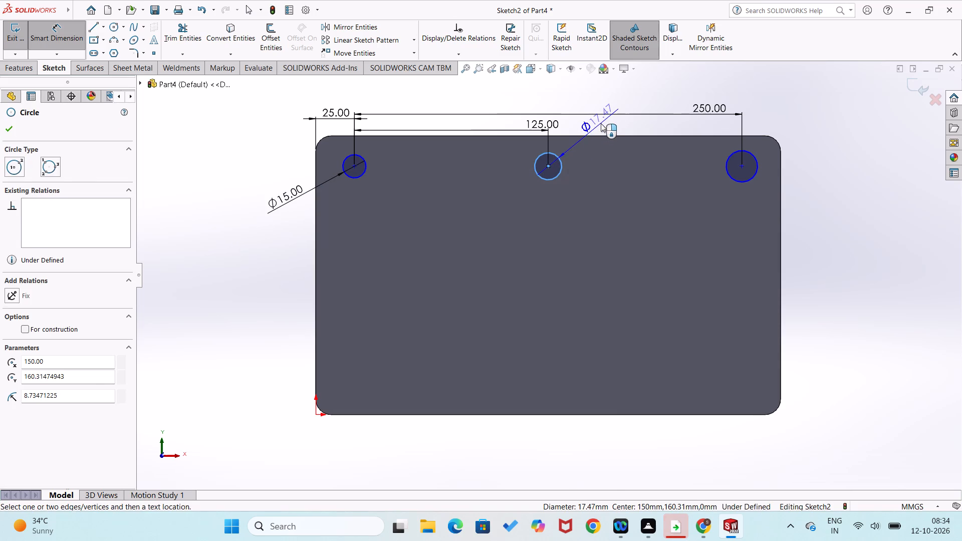
text(15)
key(Return)
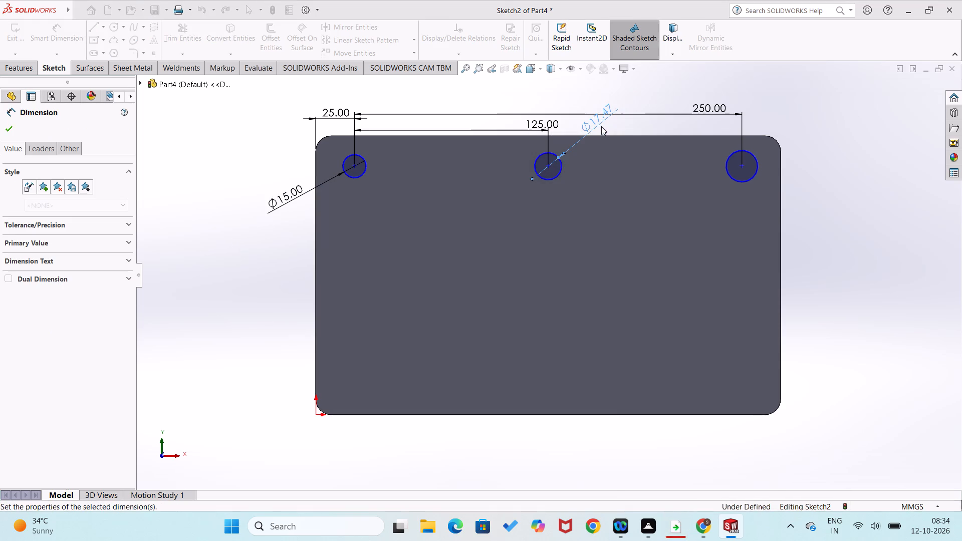
click(757, 167)
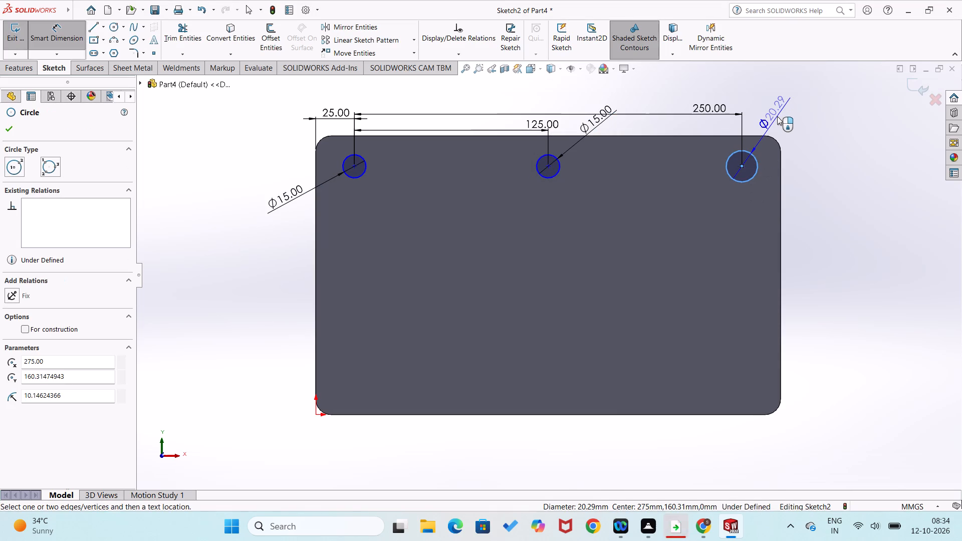
click(777, 116)
text(15)
key(Return)
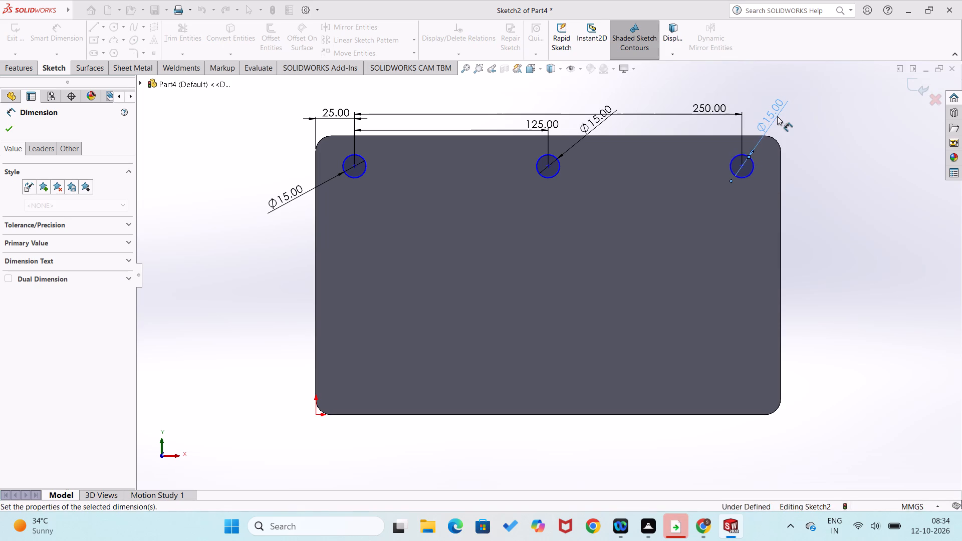
click(795, 144)
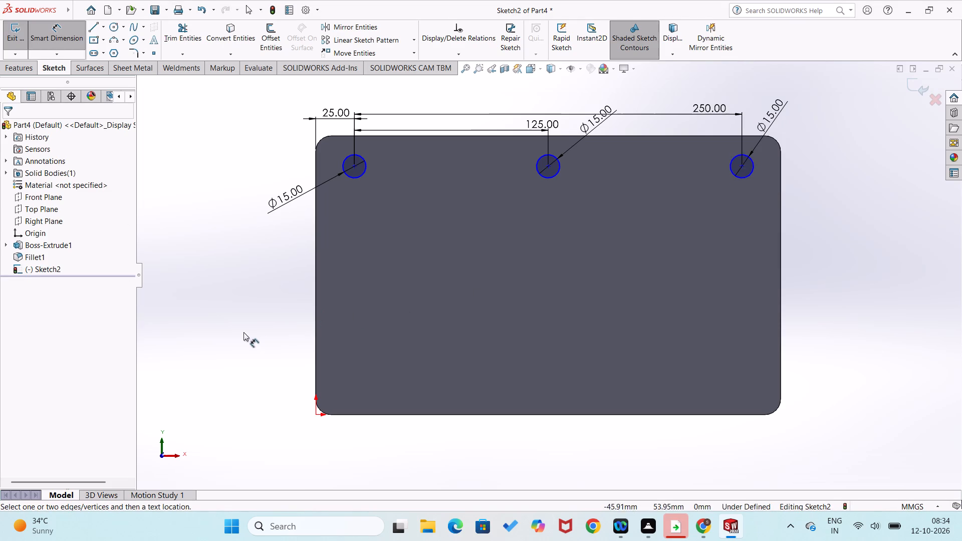
Sketch a row of three circles near the plate's lower edge, with the left radius about 11.7 mm and the middle about 13.8 mm.
right_drag(242, 332, 293, 324)
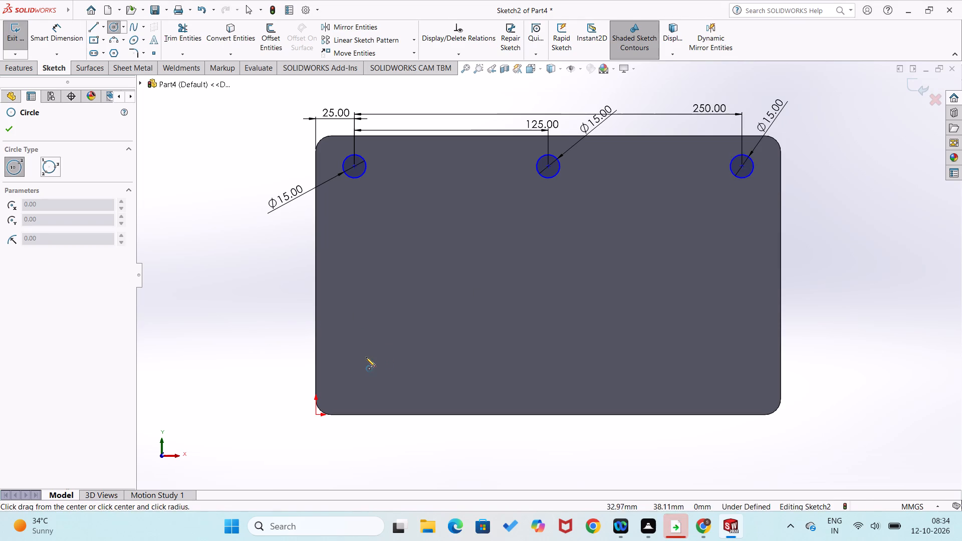
click(354, 358)
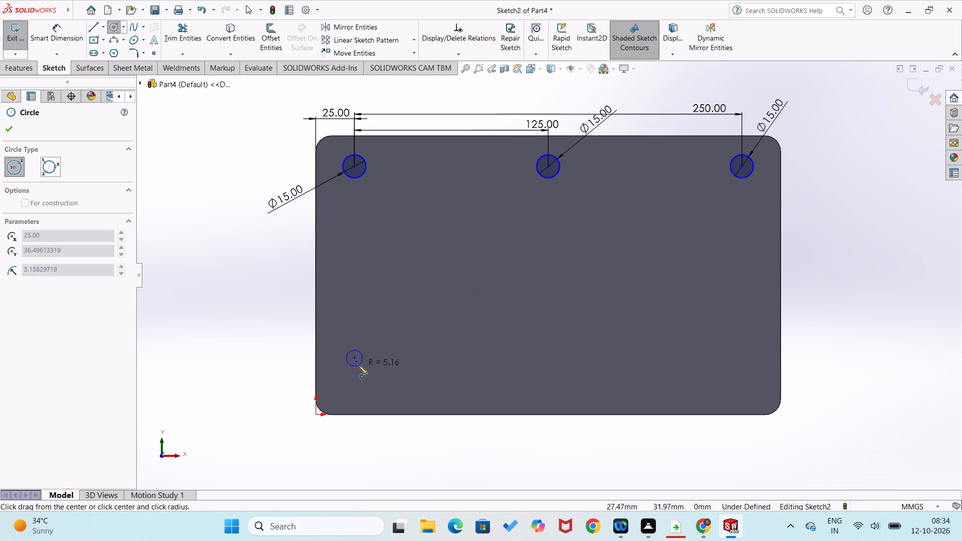
click(362, 375)
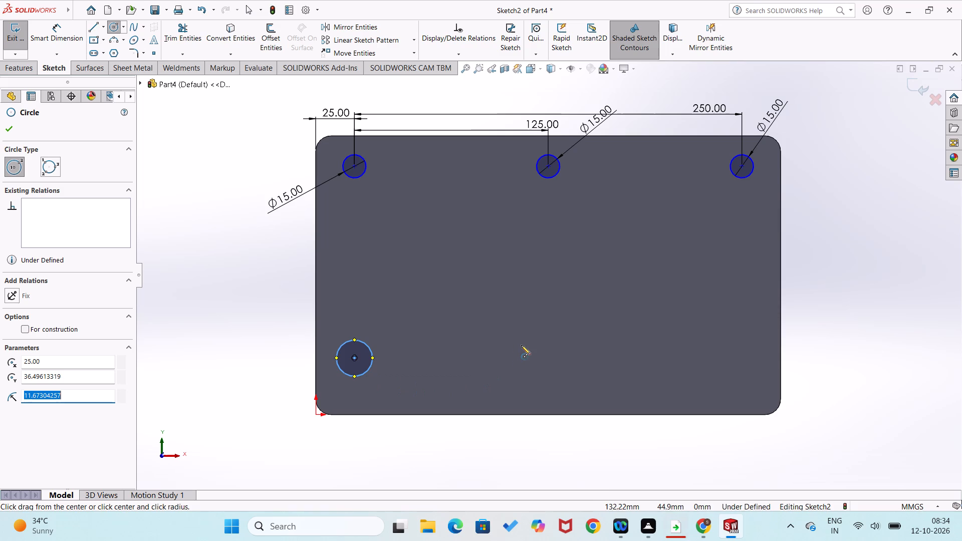
click(525, 361)
click(532, 378)
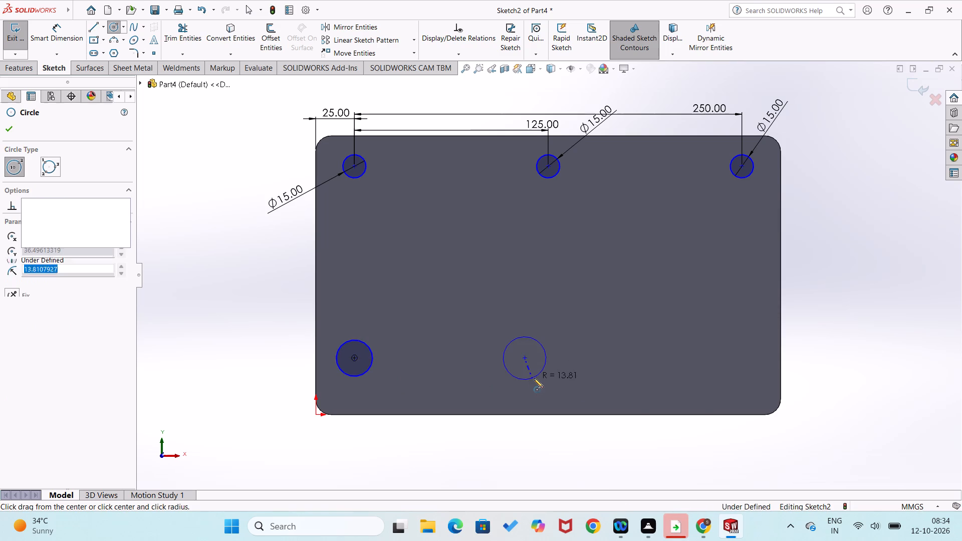
click(740, 359)
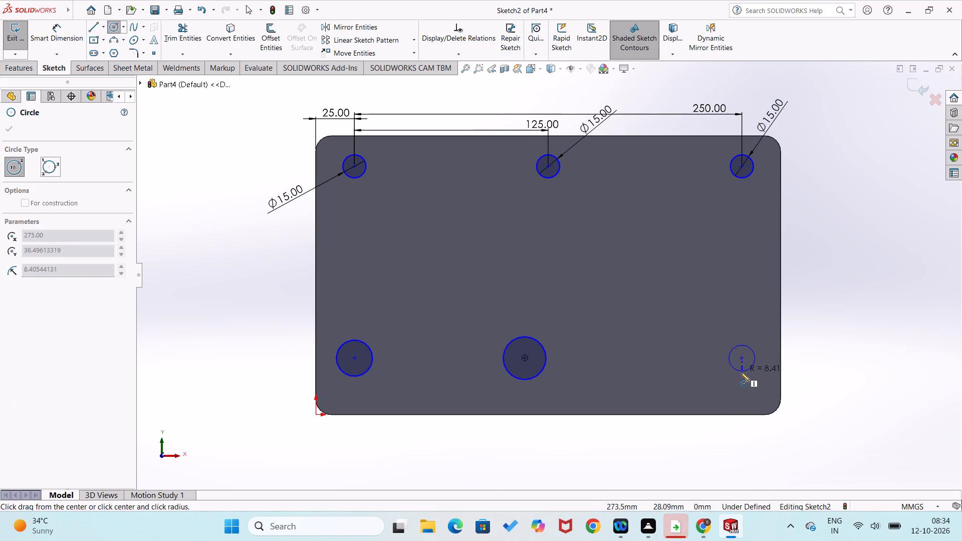
click(741, 373)
Dimension the vertical distance between the centres of the upper-left and lower-left circles as 130 mm.
right_drag(212, 427, 179, 294)
click(353, 357)
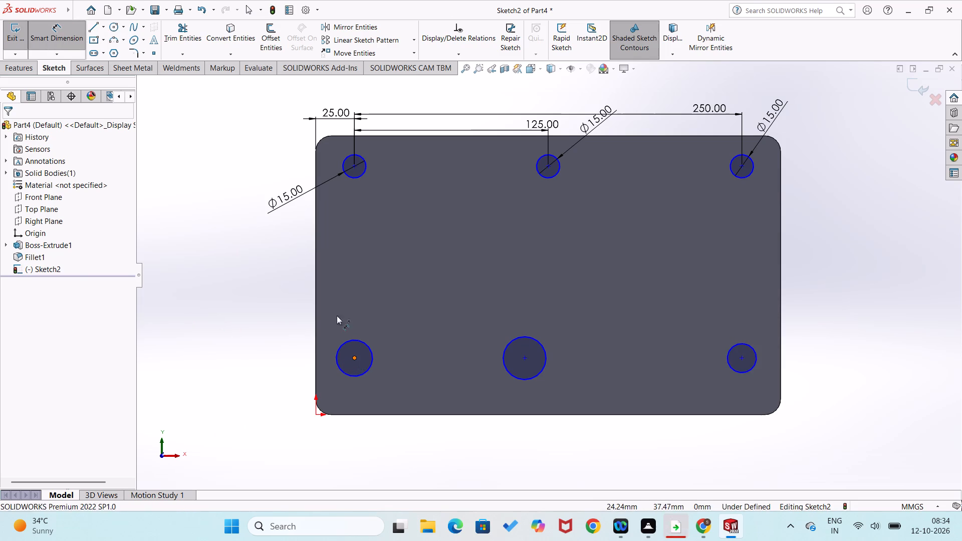
click(353, 167)
click(260, 247)
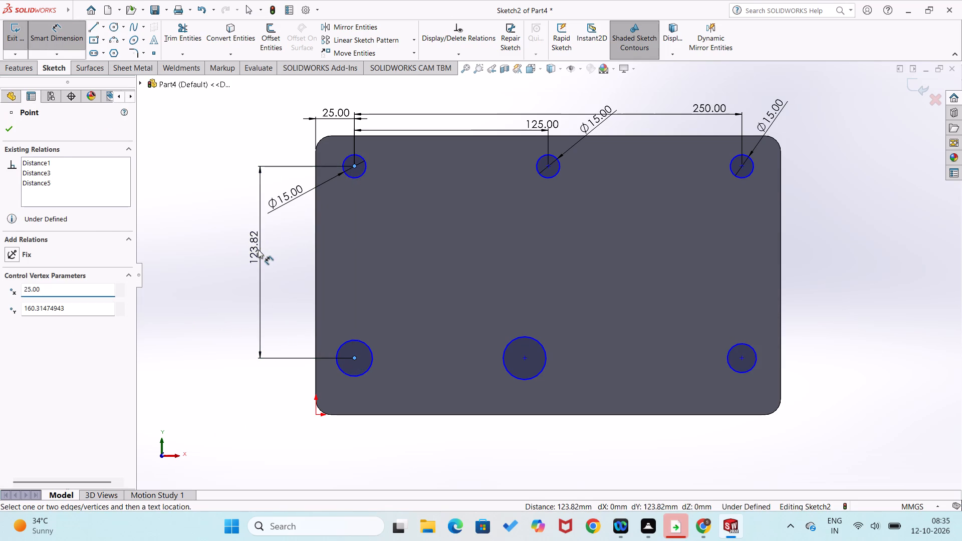
text(130)
key(Return)
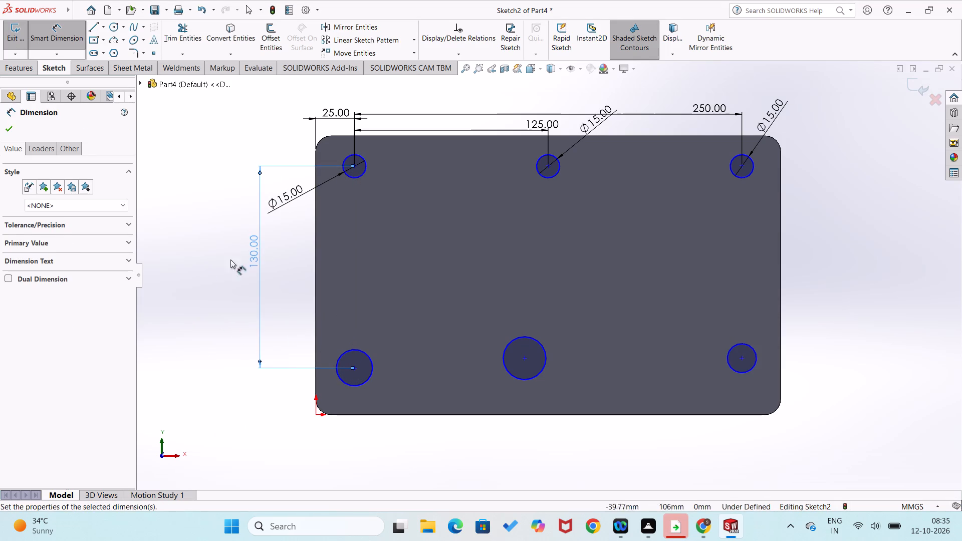
click(195, 275)
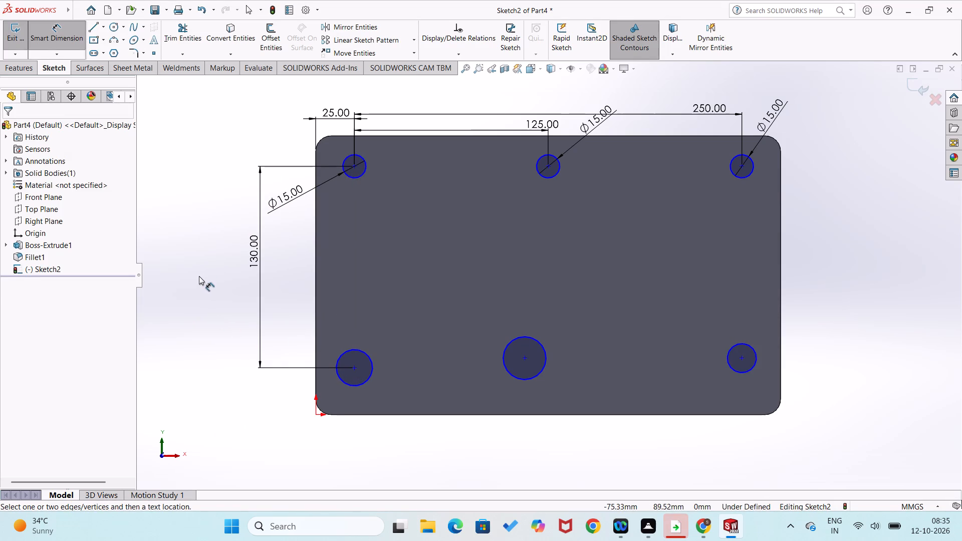
Dimension the lower-left circle's centre 25 mm vertically from the origin.
click(315, 414)
click(353, 368)
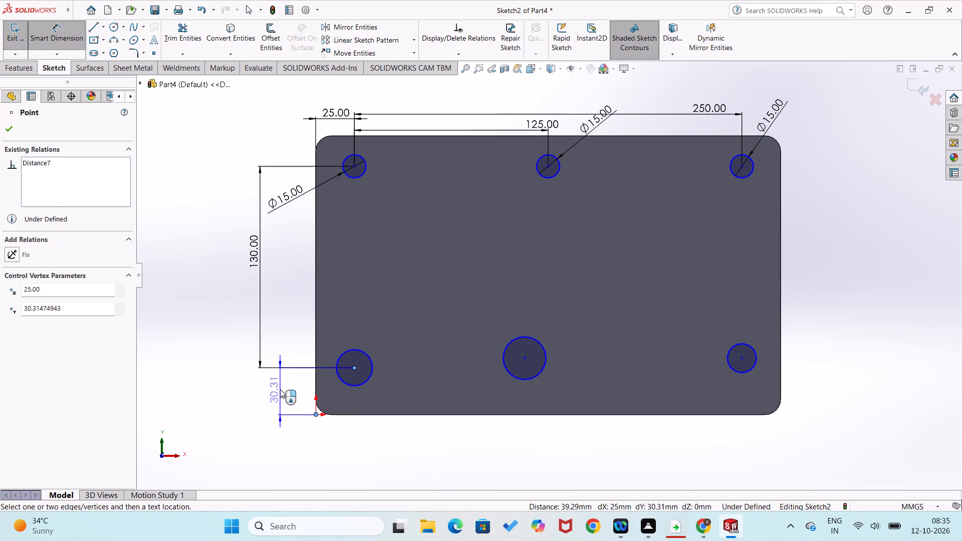
click(279, 389)
text(25)
key(Return)
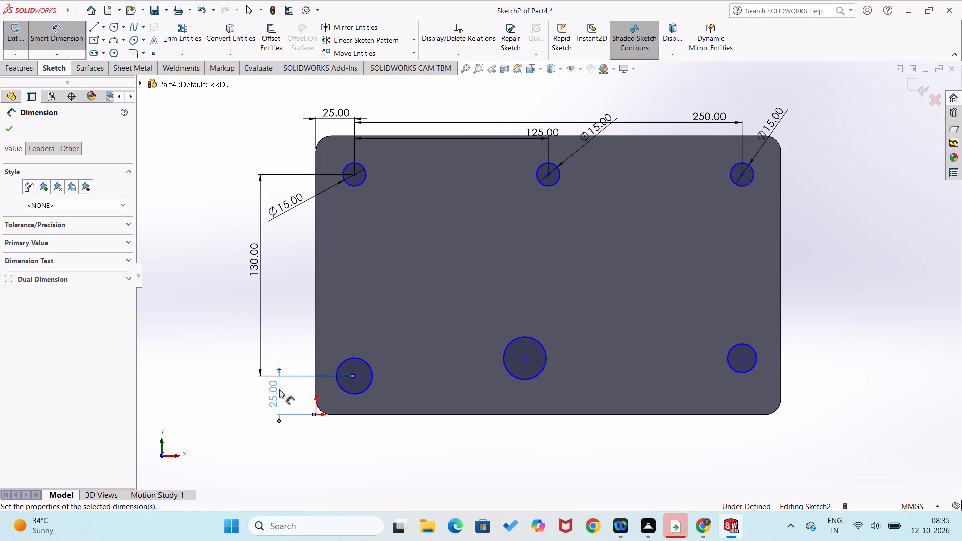
click(217, 368)
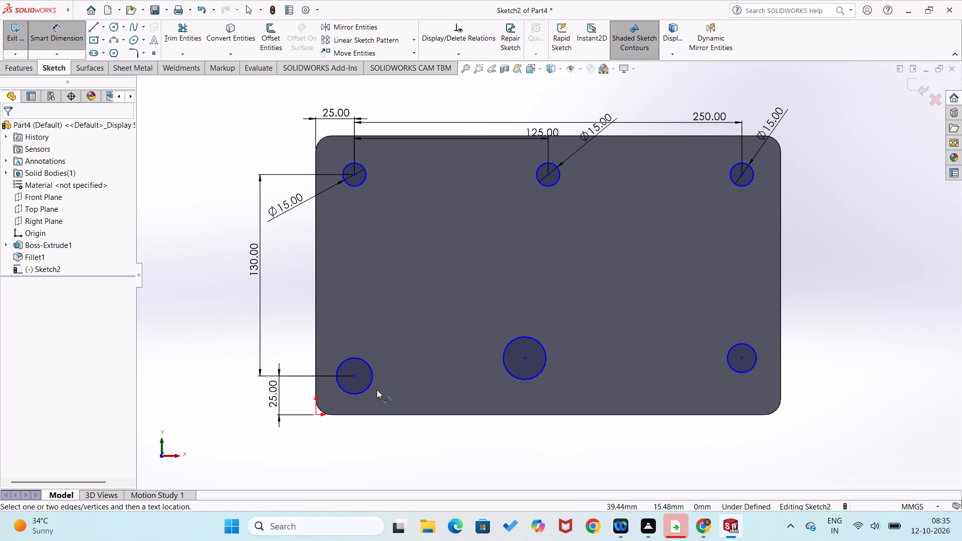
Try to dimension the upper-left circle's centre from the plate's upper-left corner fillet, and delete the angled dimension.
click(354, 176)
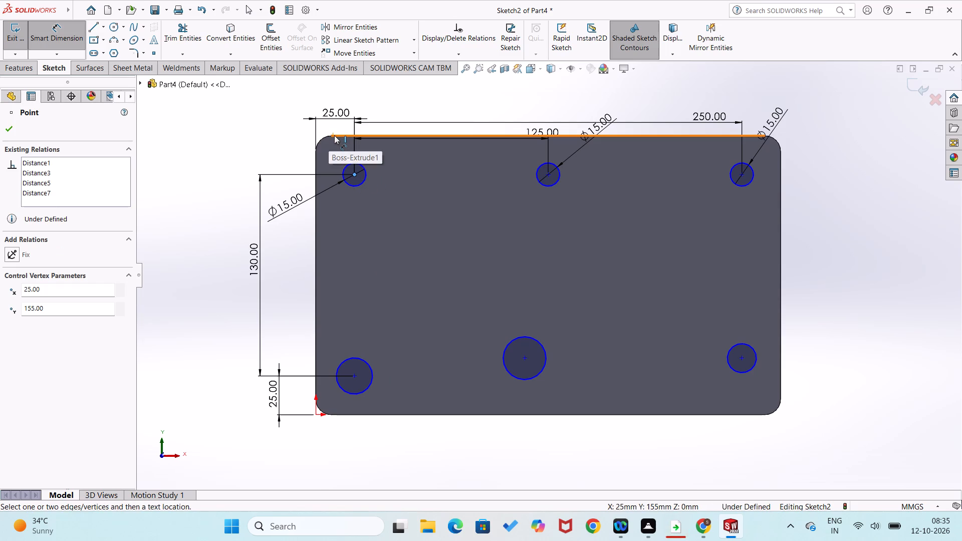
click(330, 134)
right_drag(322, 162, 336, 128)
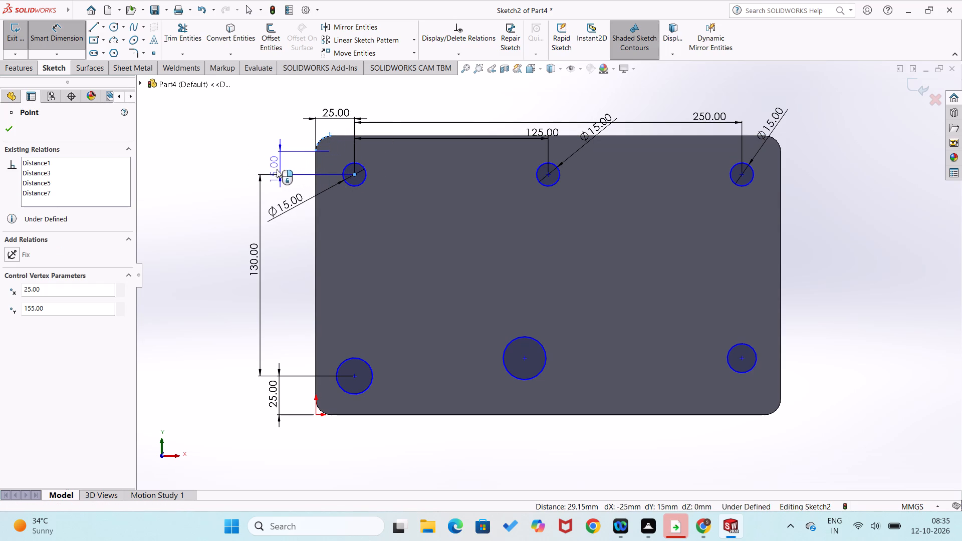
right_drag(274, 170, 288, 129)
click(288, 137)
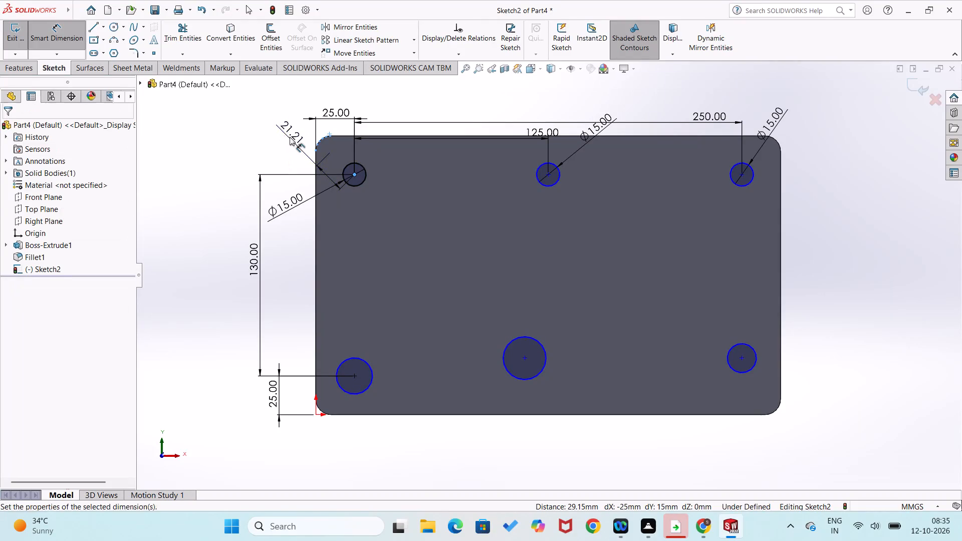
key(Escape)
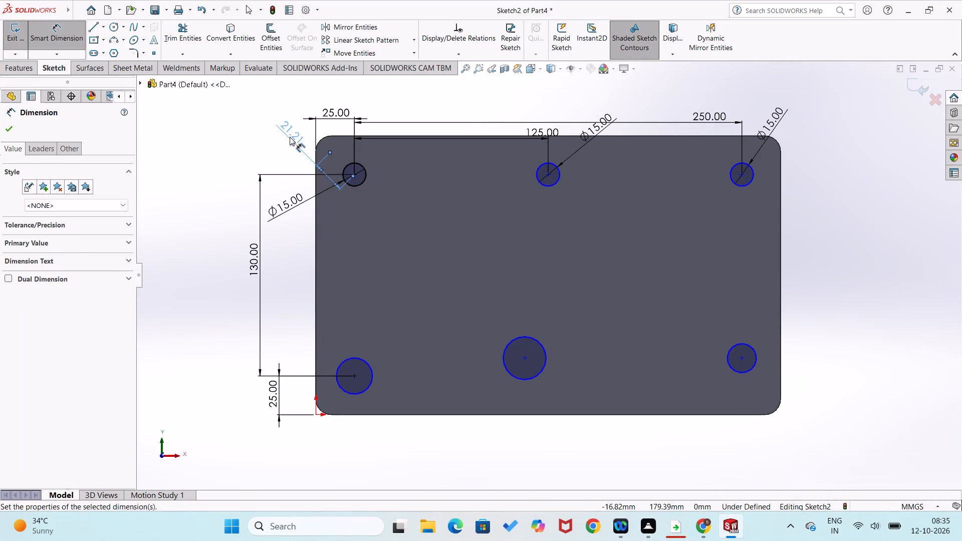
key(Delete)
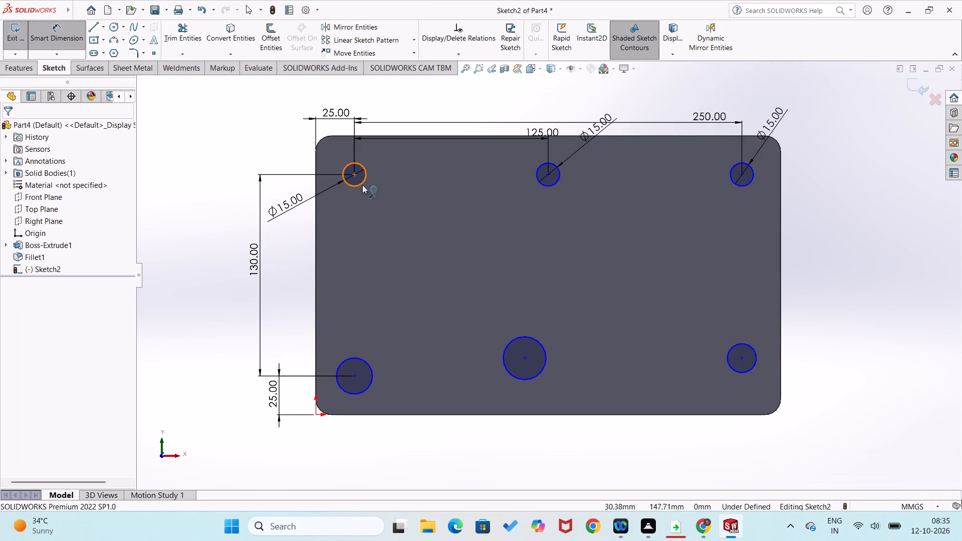
Dimension the upper-left circle's centre 25 mm vertically from the left end of the plate's upper edge.
click(354, 176)
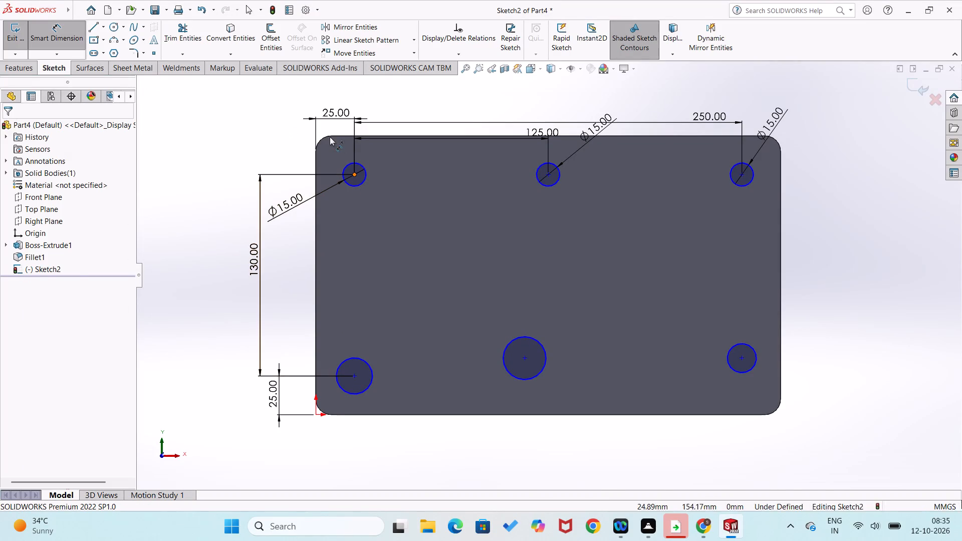
click(332, 134)
click(278, 150)
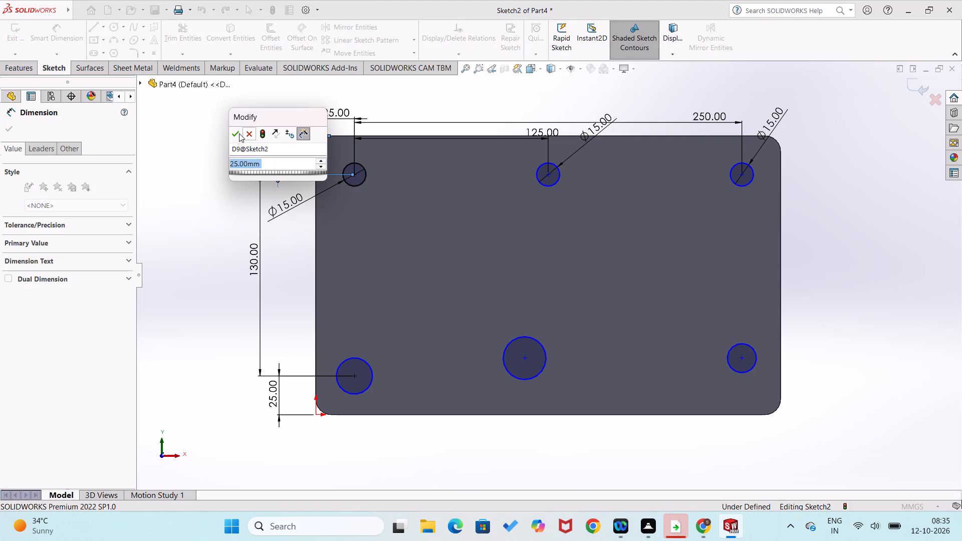
click(237, 132)
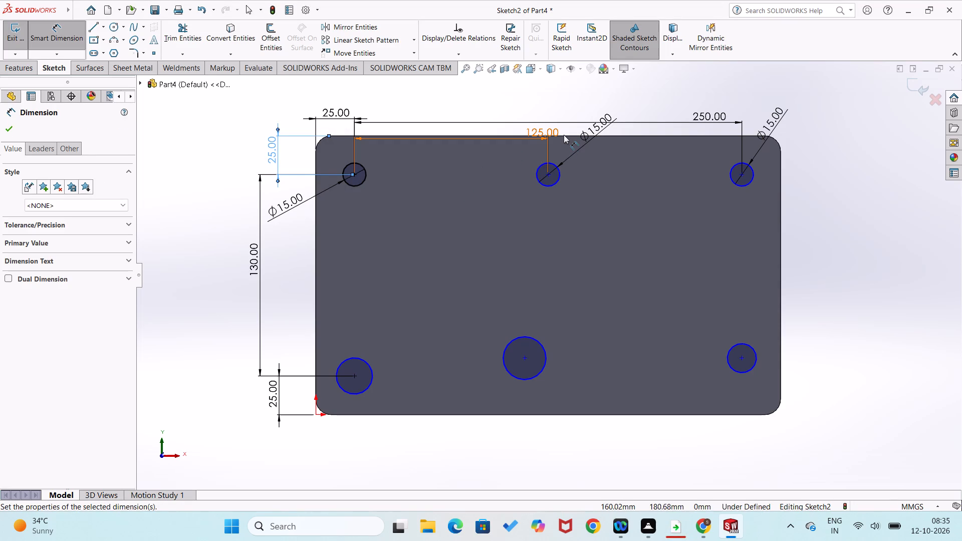
Move the 125 mm dimension to just below the upper row of circles.
drag(542, 135, 537, 159)
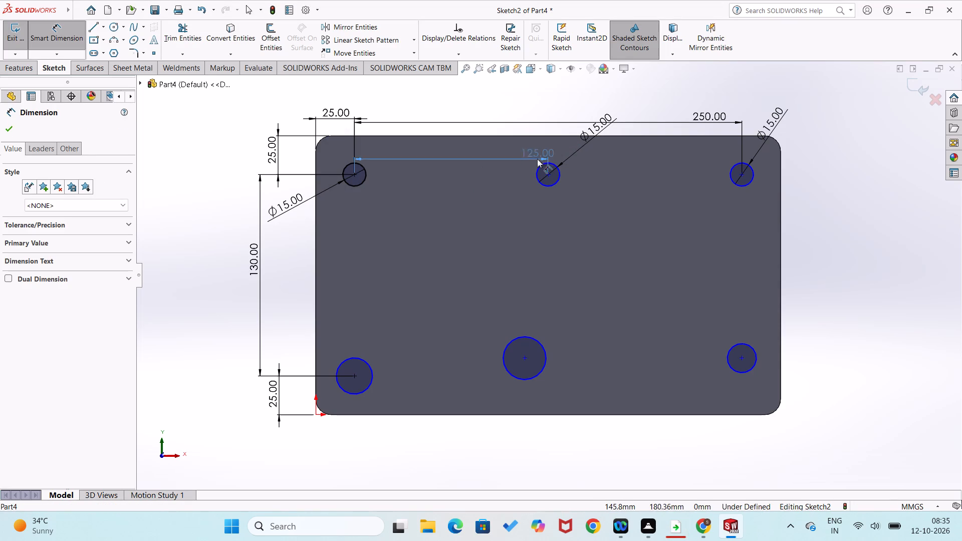
drag(537, 159, 532, 189)
Dimension the centres of the upper-middle and upper-right circles 25 mm each from the plate's upper edge.
click(560, 135)
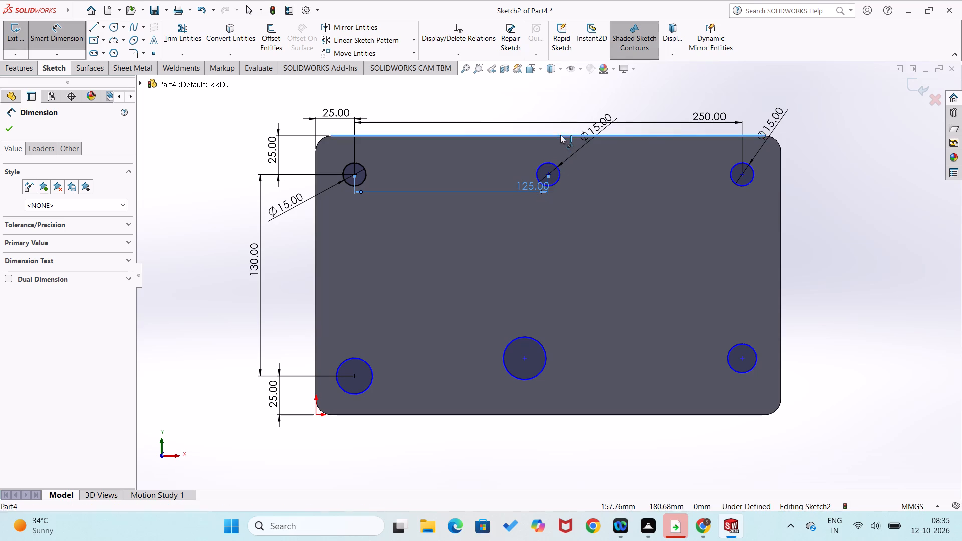
click(549, 175)
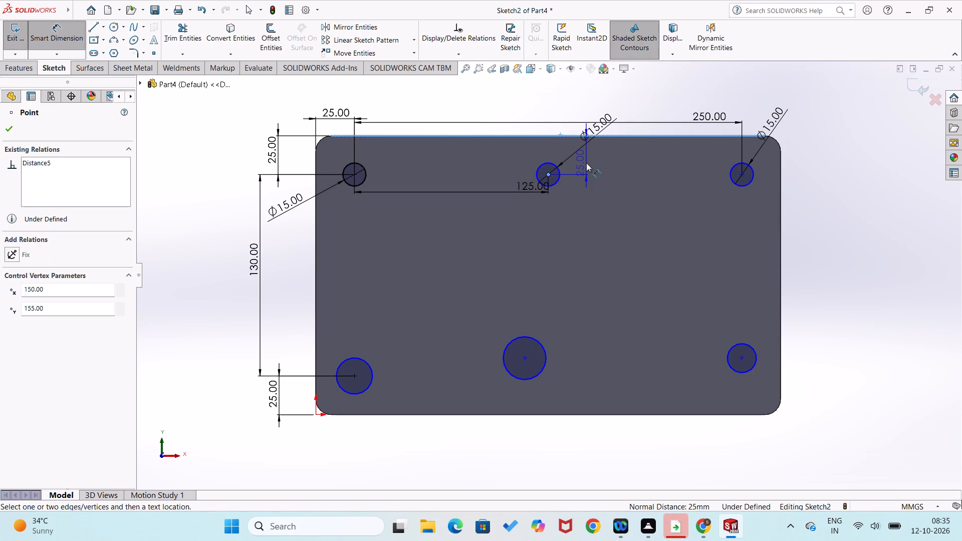
click(587, 163)
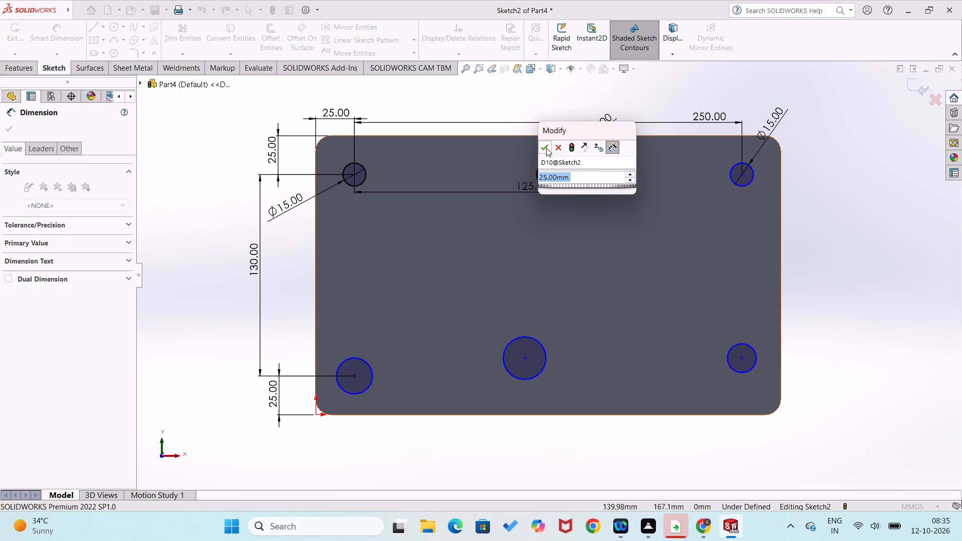
click(546, 148)
click(718, 136)
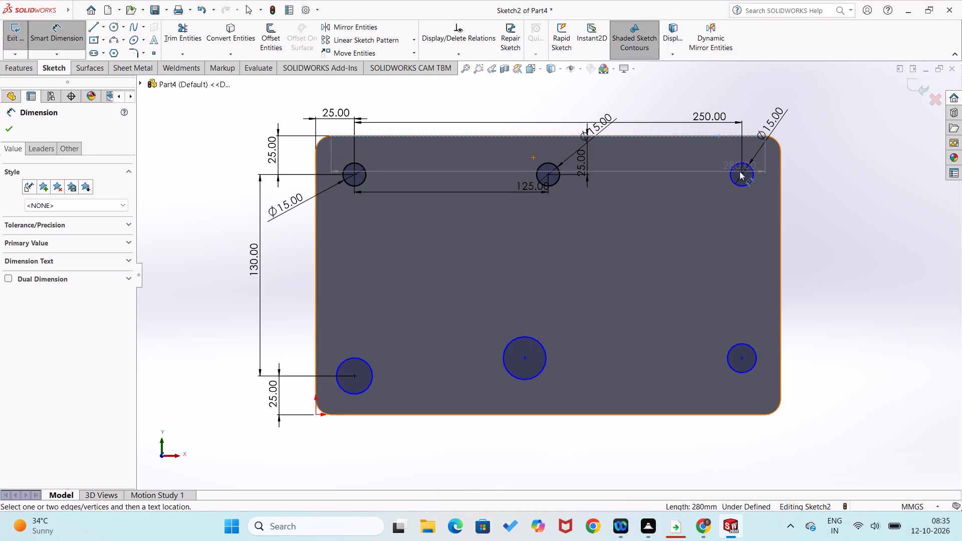
click(742, 174)
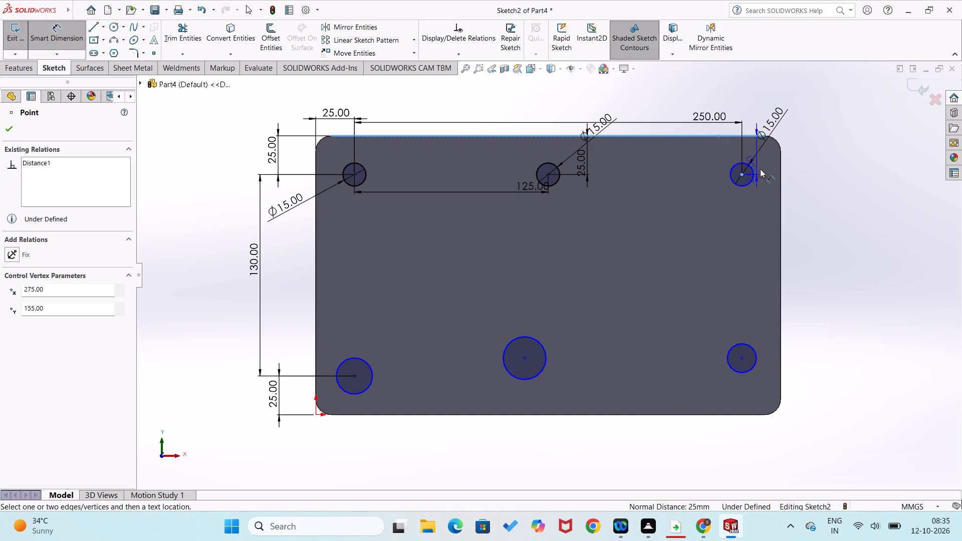
click(770, 169)
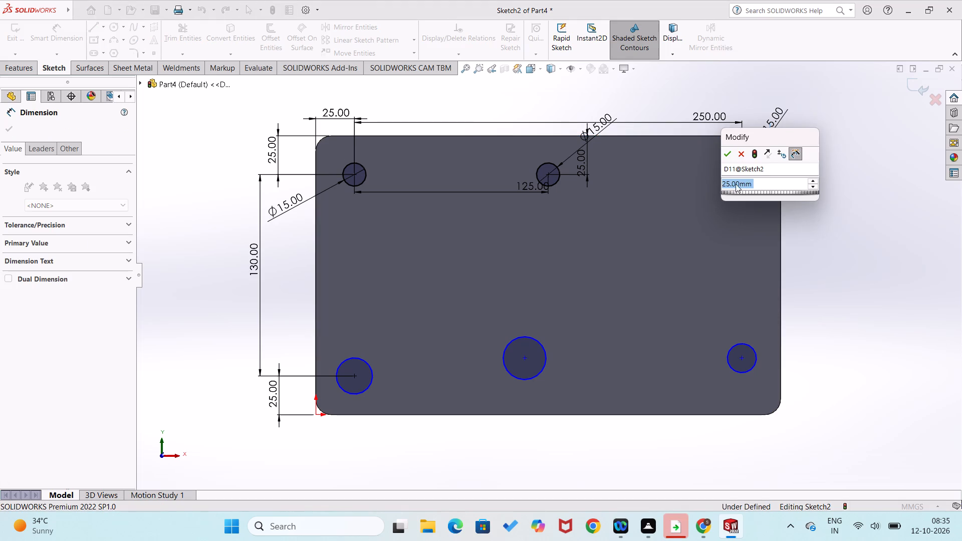
click(727, 152)
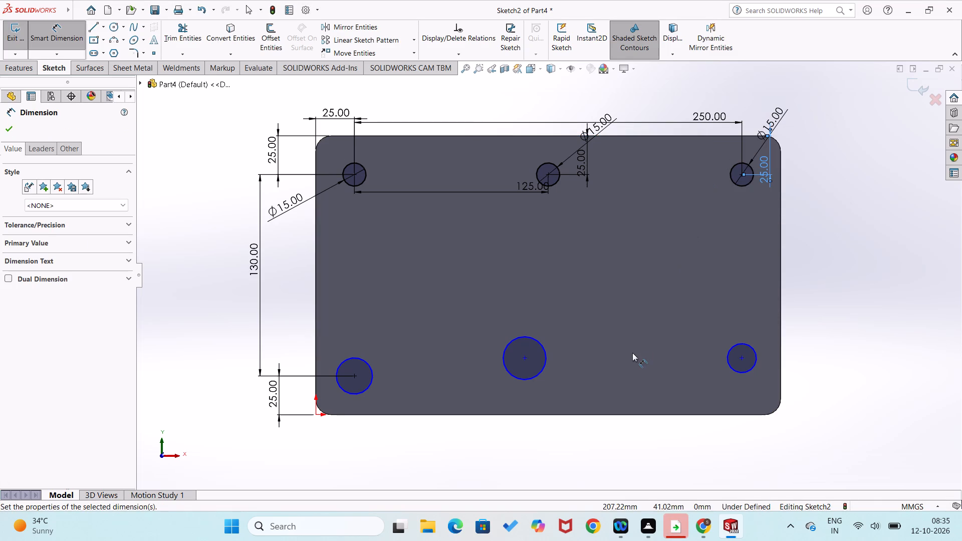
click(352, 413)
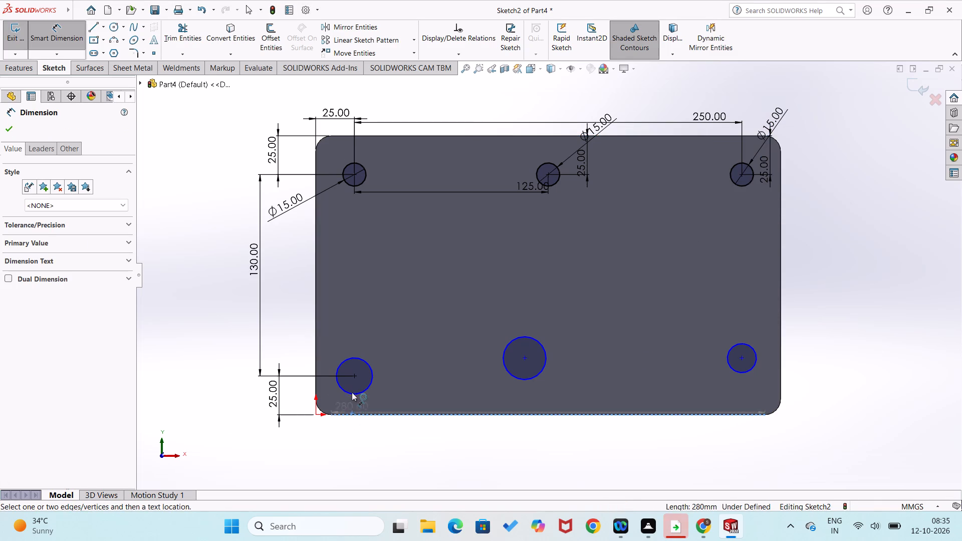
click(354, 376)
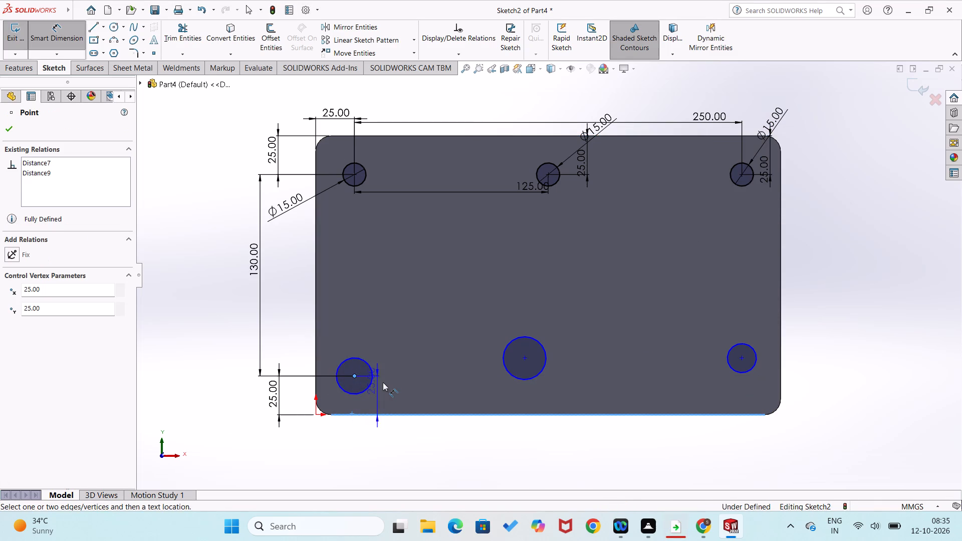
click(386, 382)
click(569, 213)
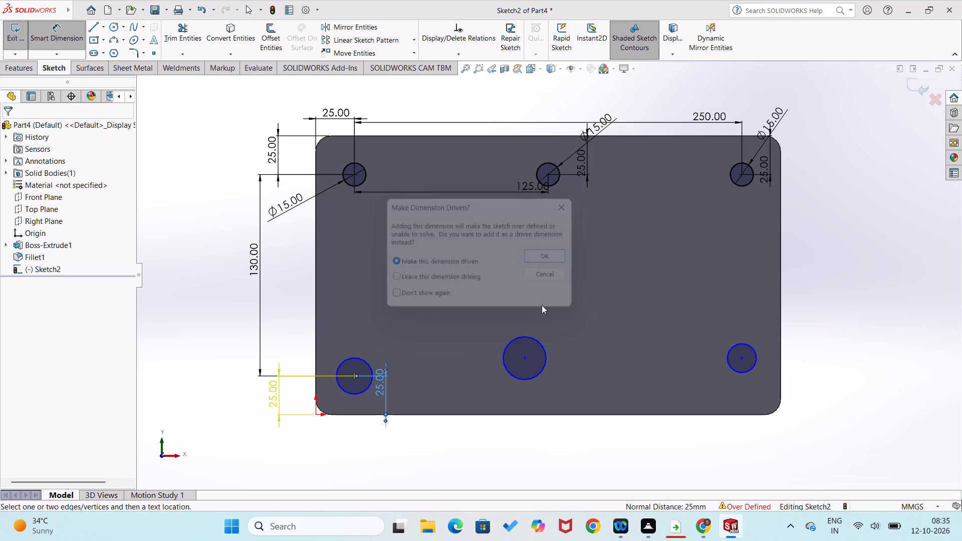
Dimension the lower-left circle's diameter as 15 mm.
click(362, 361)
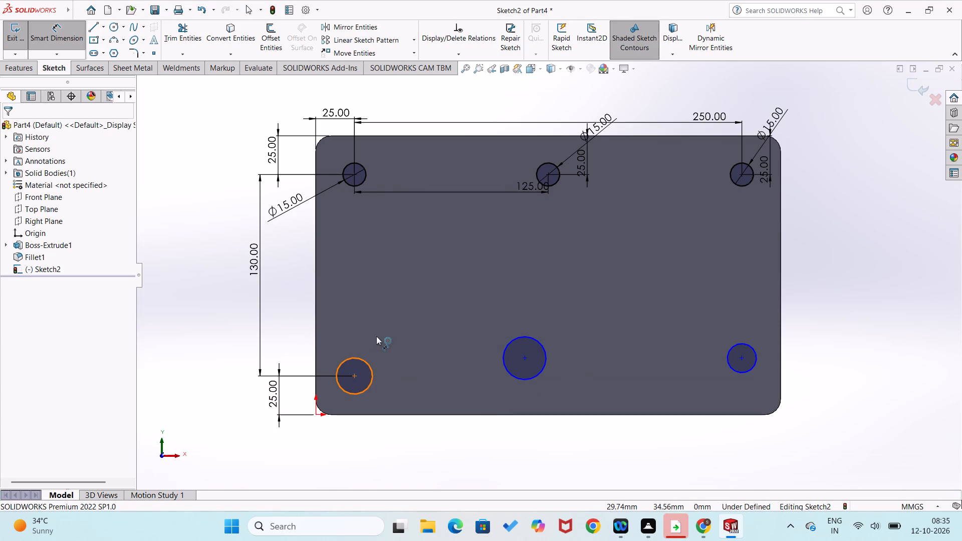
click(376, 336)
text(15)
key(Return)
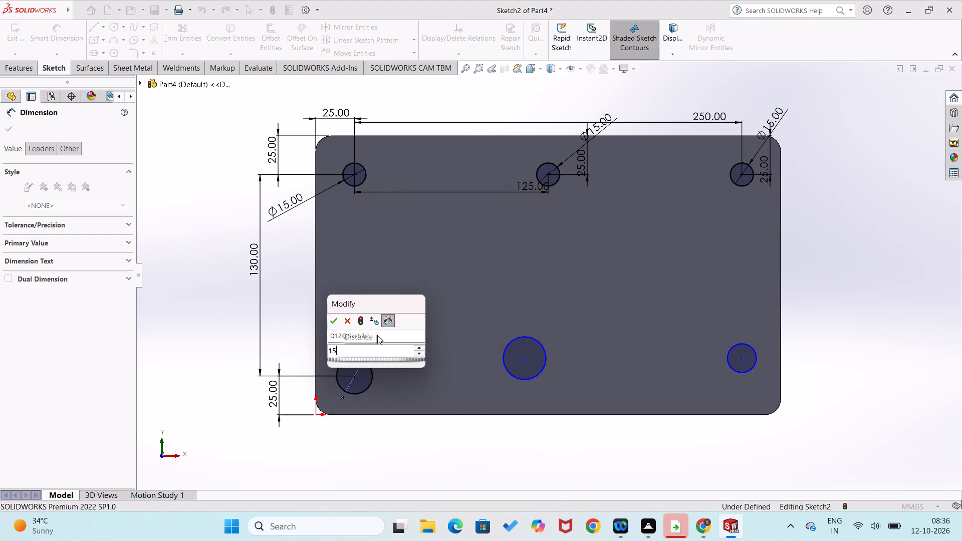
Dimension the centres of the lower-middle and lower-right circles 25 mm each from the plate's lower edge.
click(543, 413)
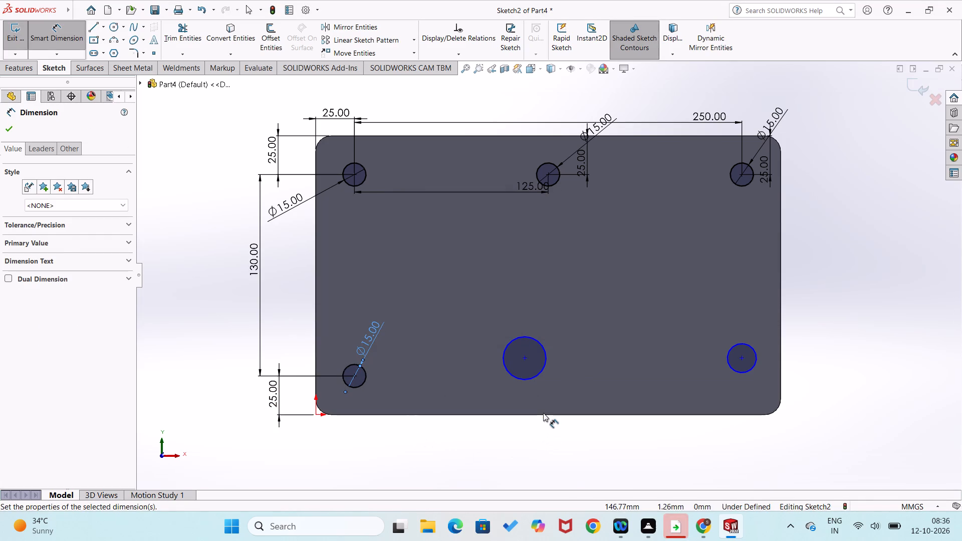
click(543, 413)
click(523, 356)
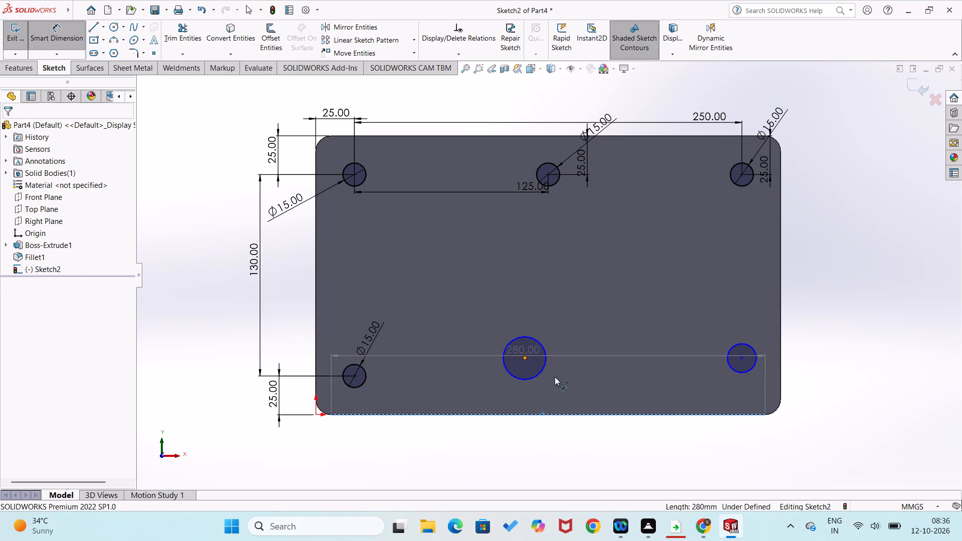
click(558, 378)
text(25)
key(Return)
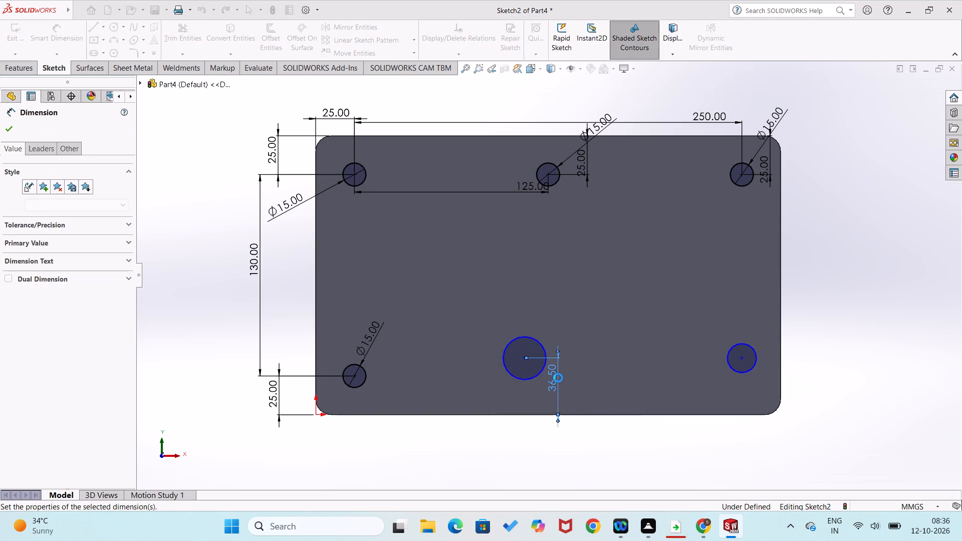
click(740, 413)
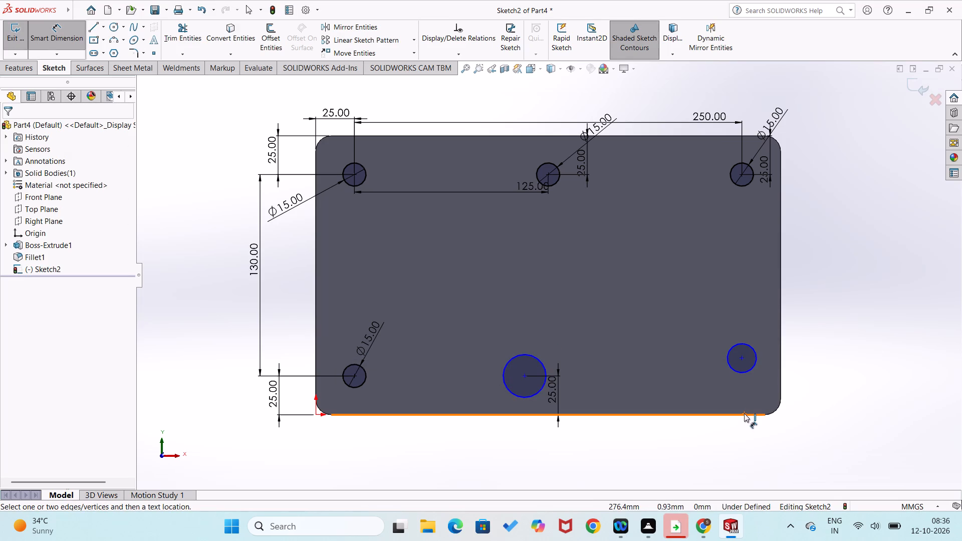
click(744, 413)
click(740, 359)
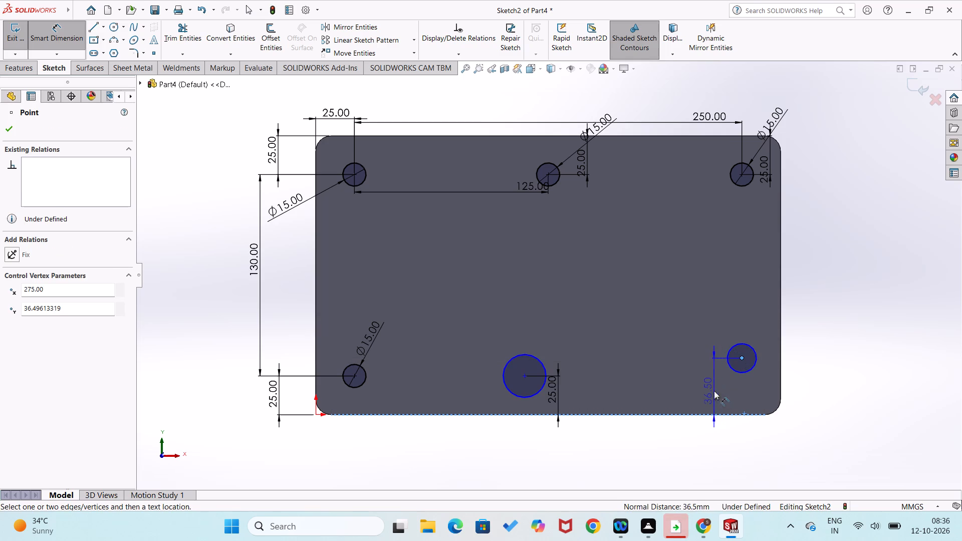
click(714, 391)
text(25)
key(Return)
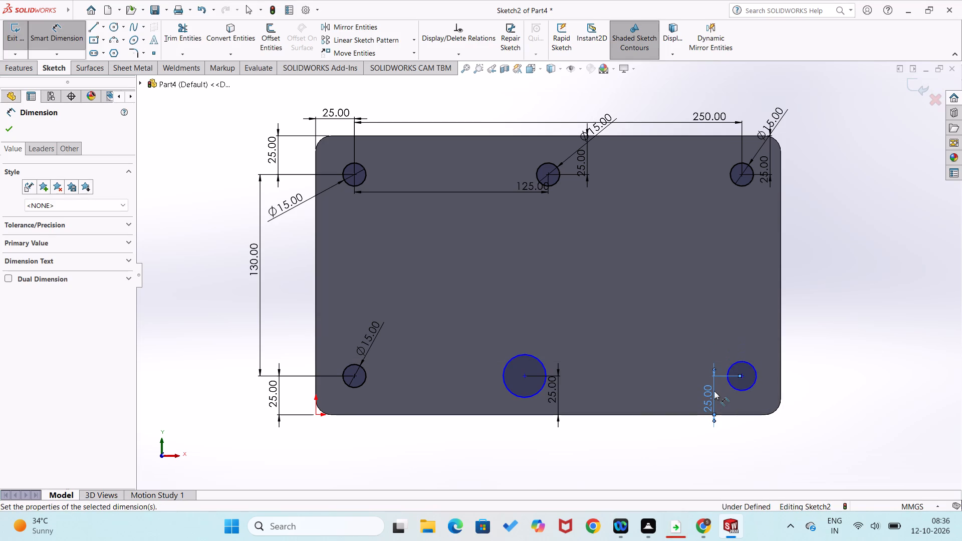
Dimension the diameters of the lower-middle and lower-right circles as 15 mm each.
click(508, 365)
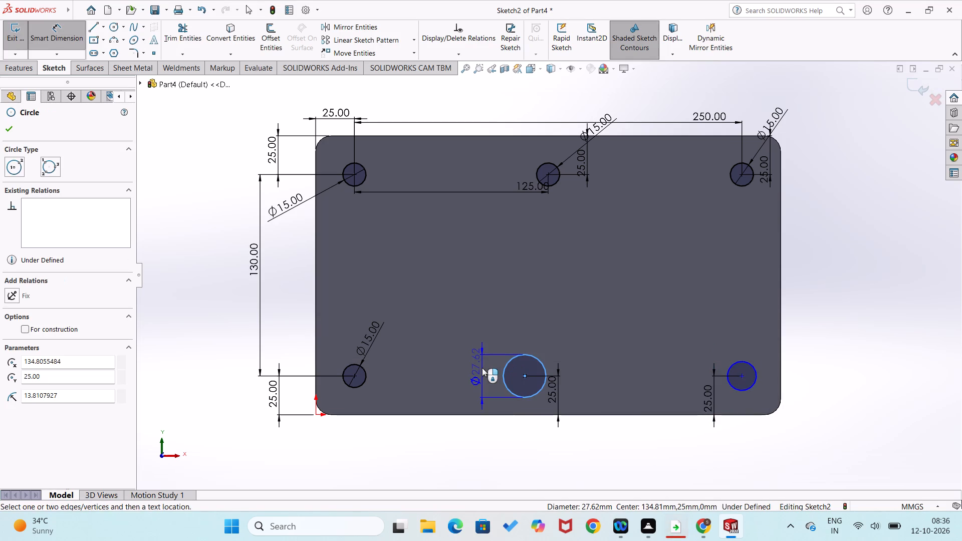
click(482, 368)
text(153)
key(Return)
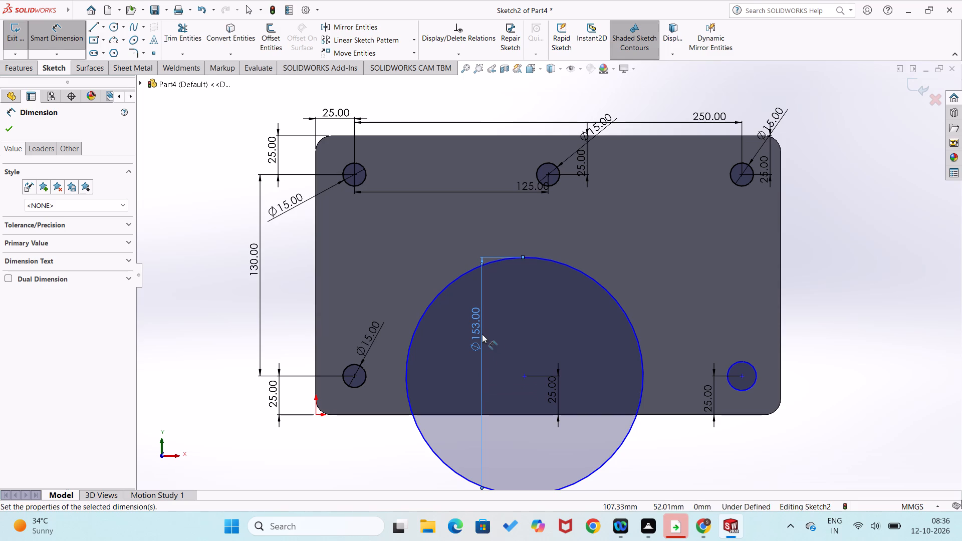
double_click(482, 334)
text(15)
key(Return)
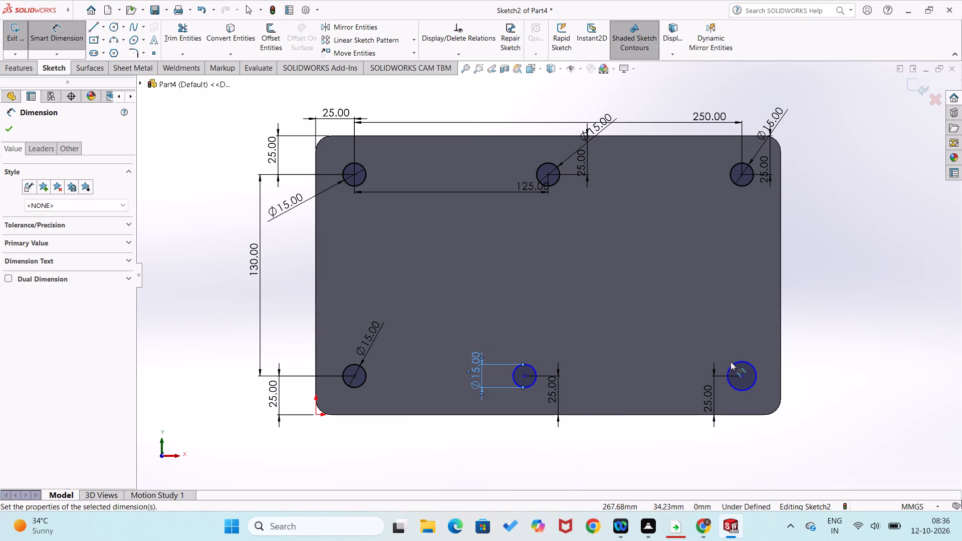
click(733, 366)
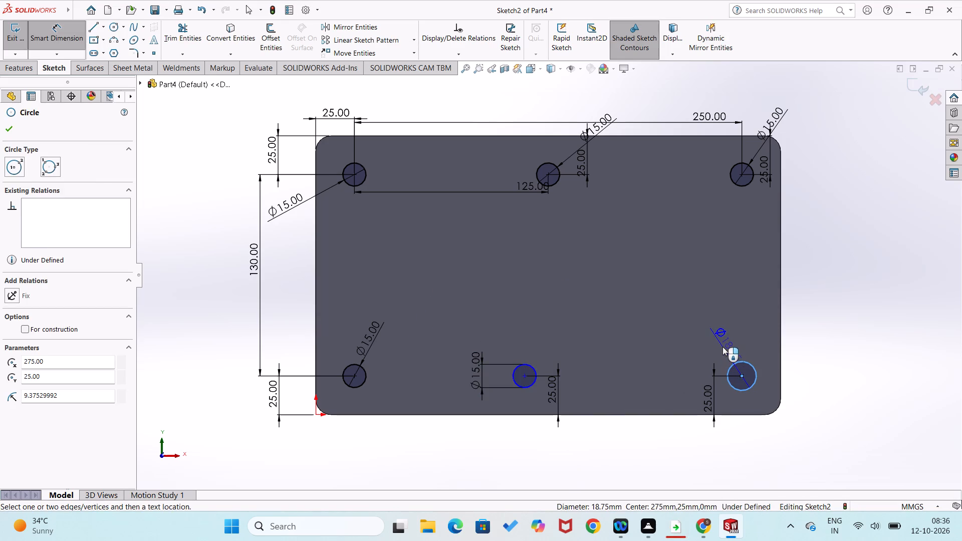
click(723, 347)
text(15)
key(Return)
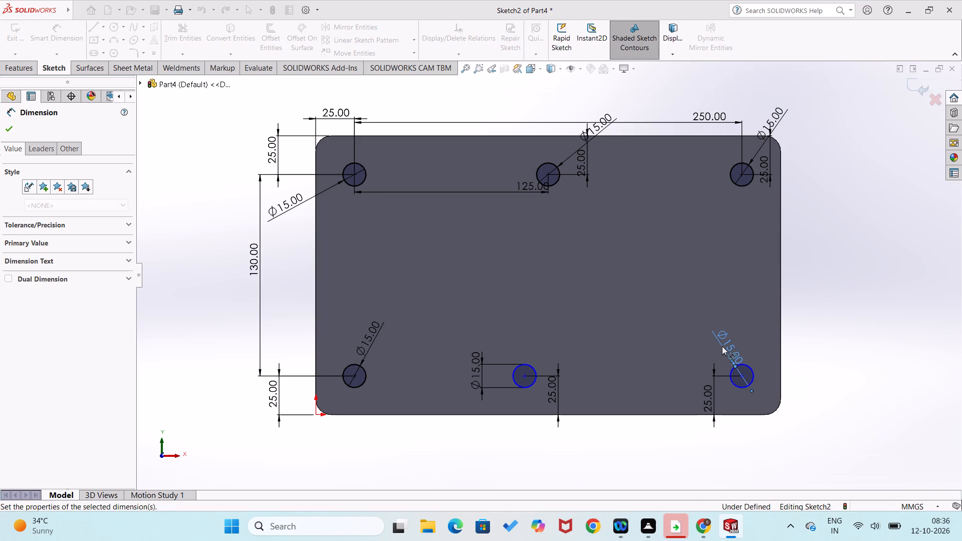
click(862, 339)
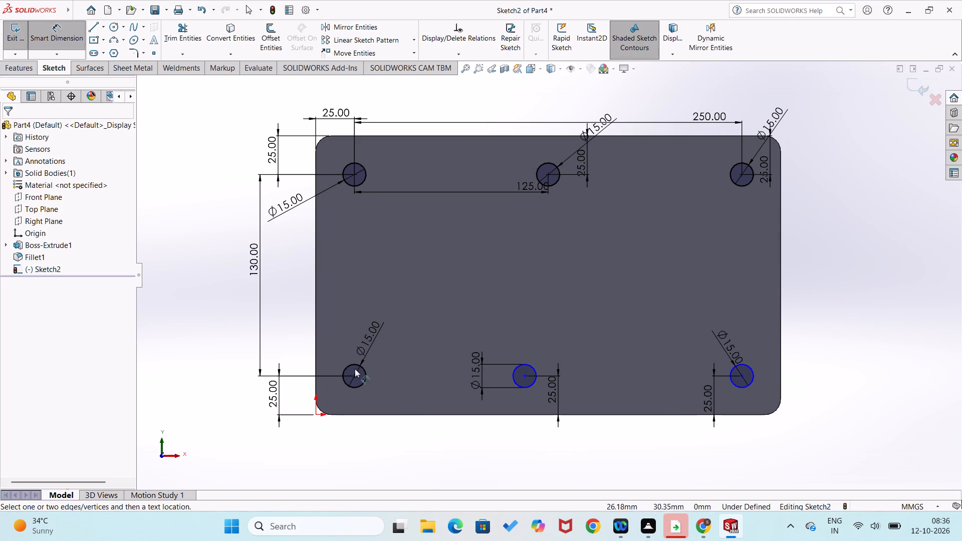
Dimension the lower-middle and lower-right circles' centres 125 mm and 250 mm horizontally from the lower-left circle's centre.
click(353, 375)
click(525, 377)
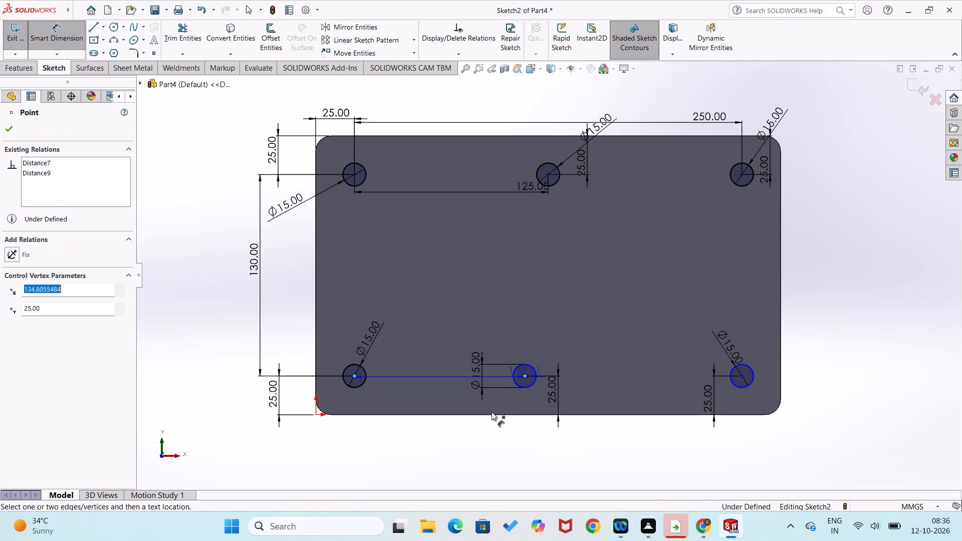
click(473, 426)
text(125)
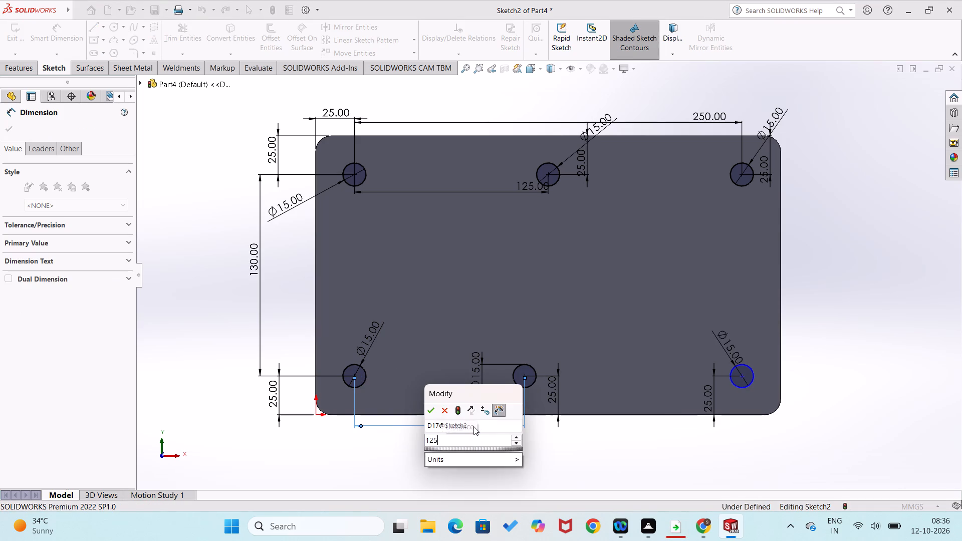
key(Return)
click(414, 458)
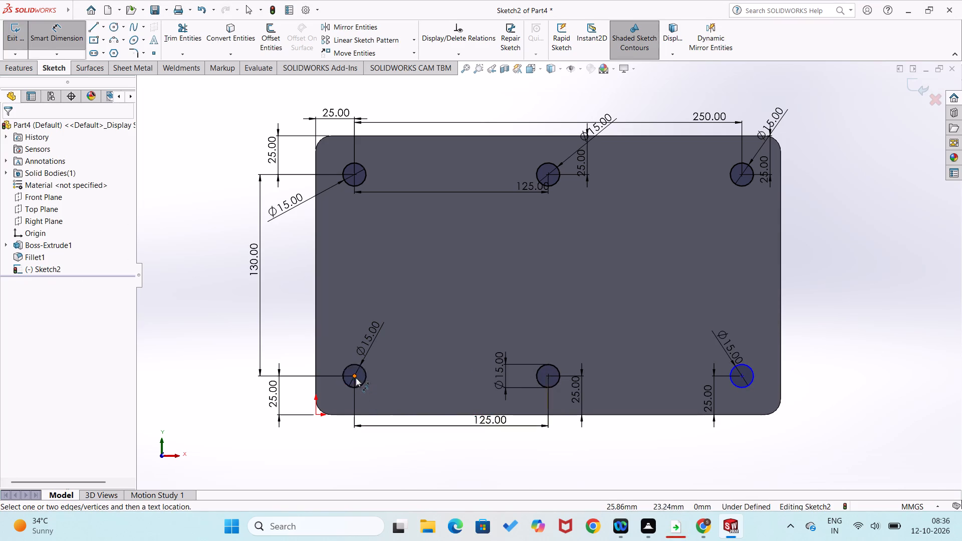
click(354, 376)
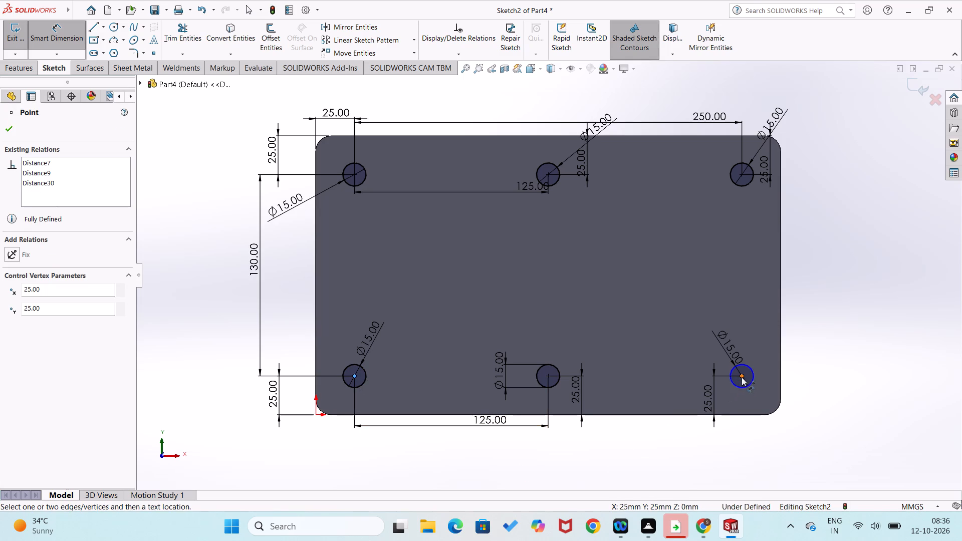
click(742, 374)
click(671, 444)
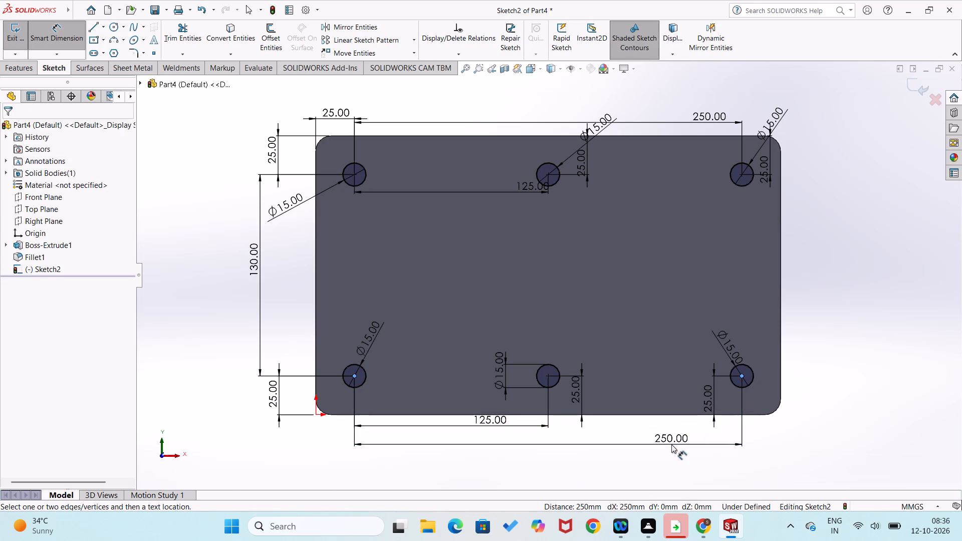
click(631, 430)
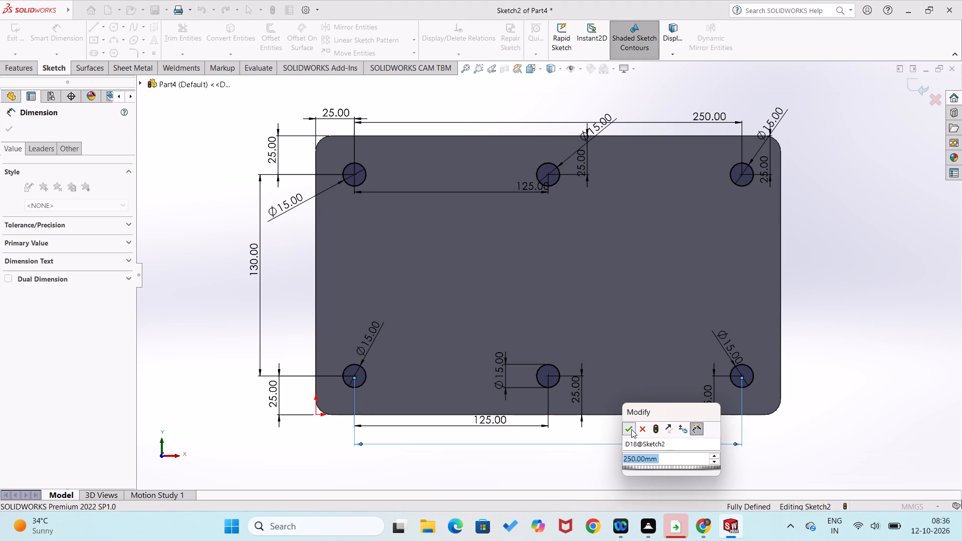
click(217, 305)
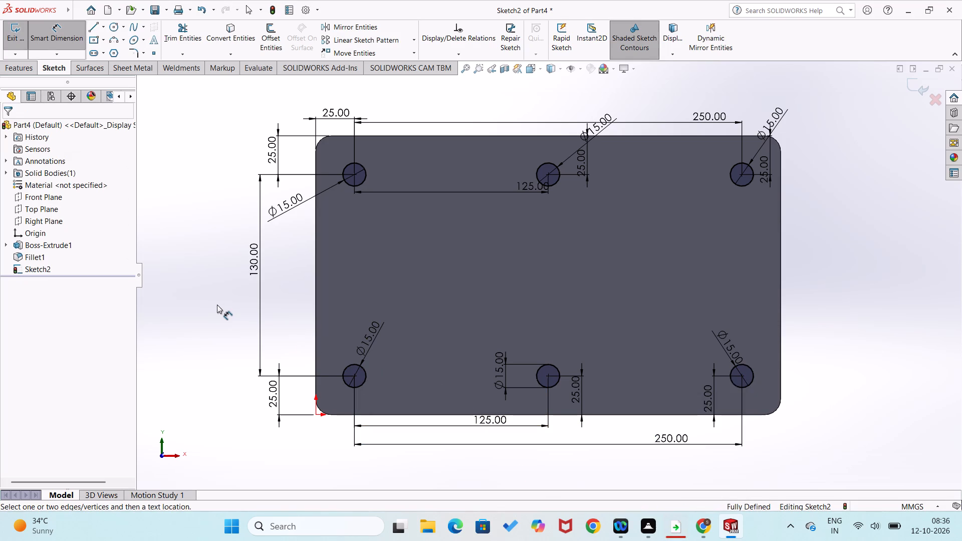
Cut-extrude the six sketched circles into the plate with a blind depth of 25 mm.
click(21, 70)
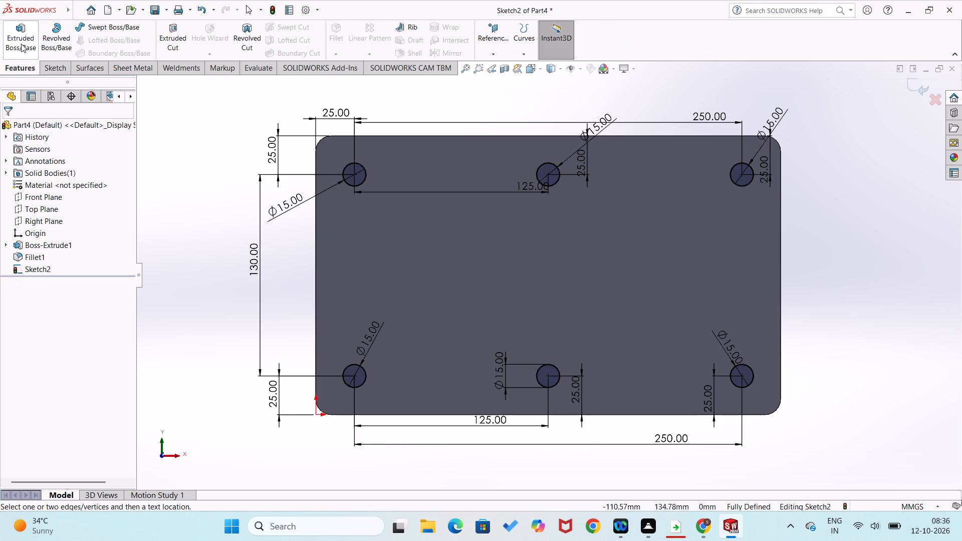
click(22, 43)
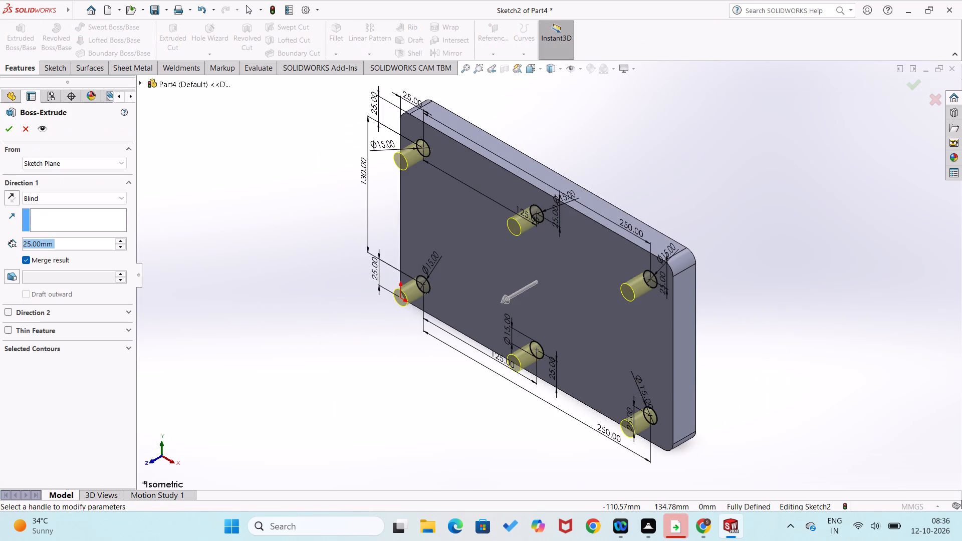
click(28, 133)
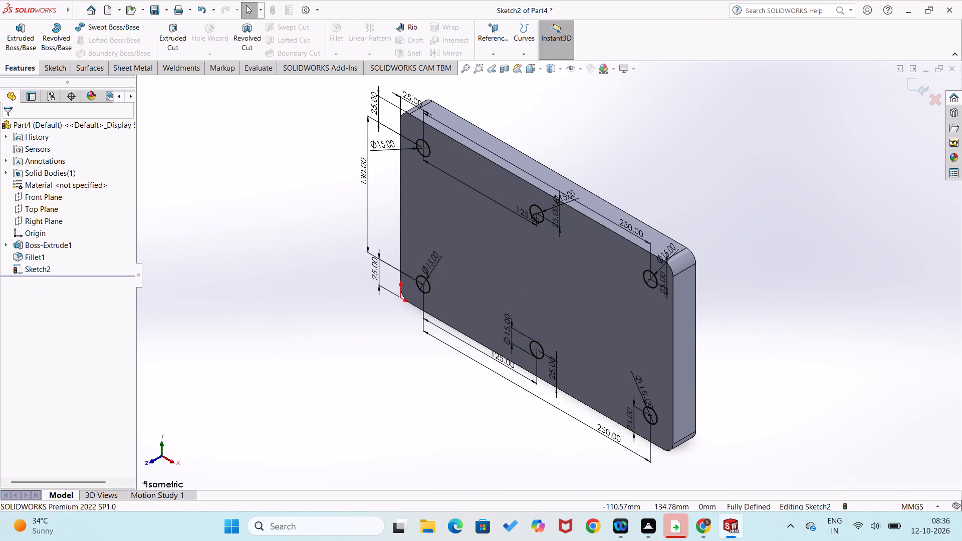
click(168, 42)
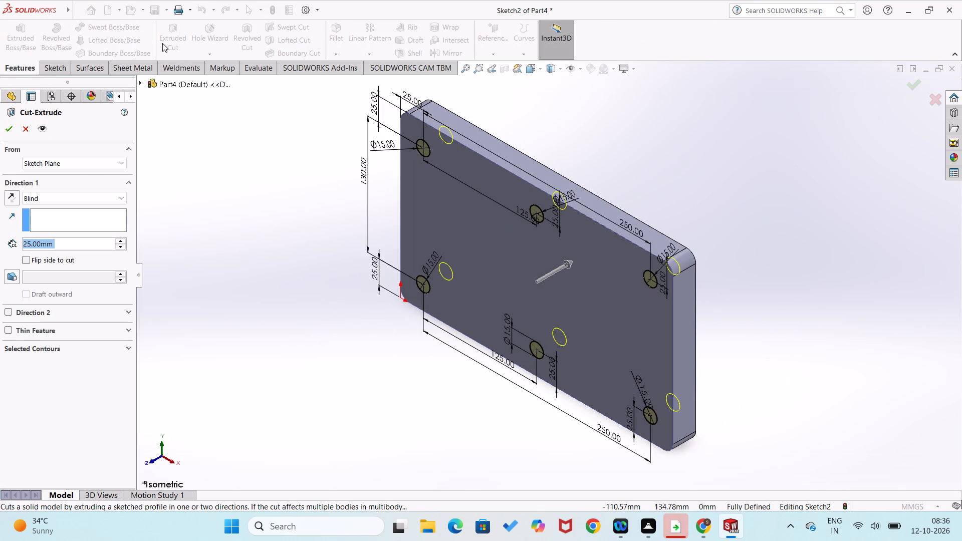
click(10, 124)
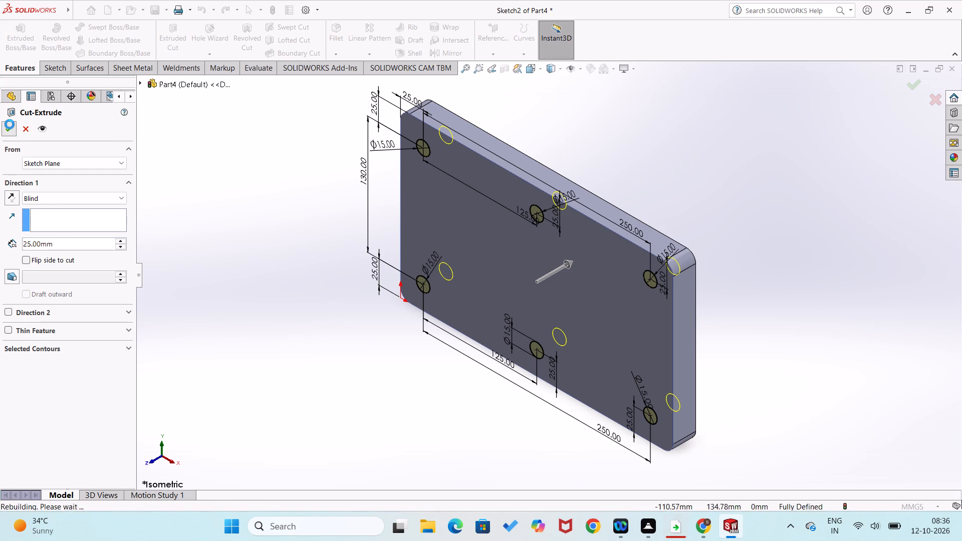
click(267, 309)
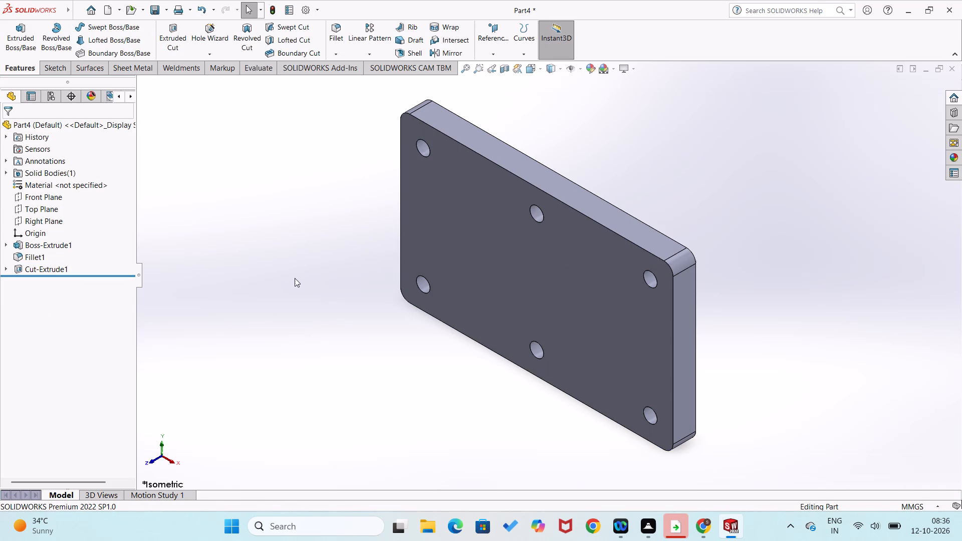
Start a 2 mm, 45° chamfer and select all eight outer edges of the plate's front face, including the rounded corners.
click(339, 53)
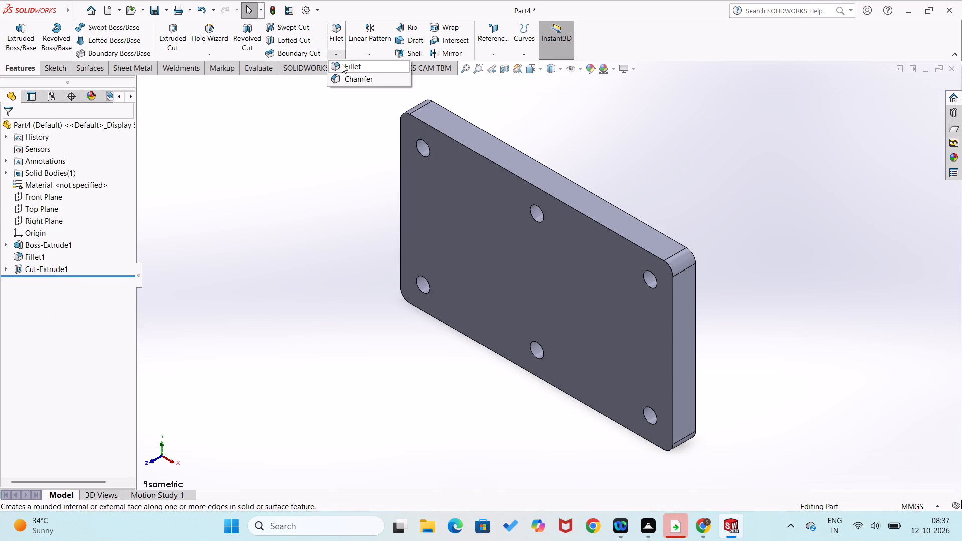
click(345, 80)
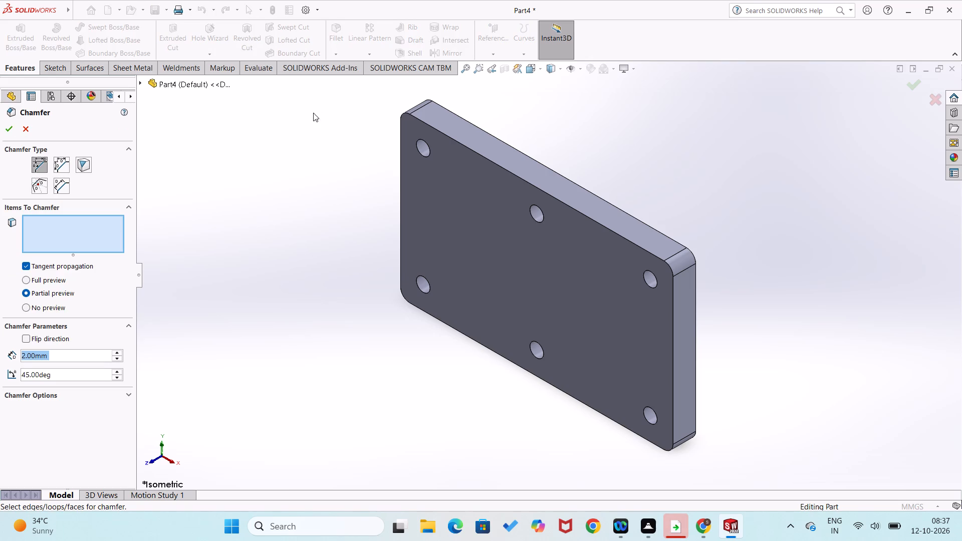
click(673, 380)
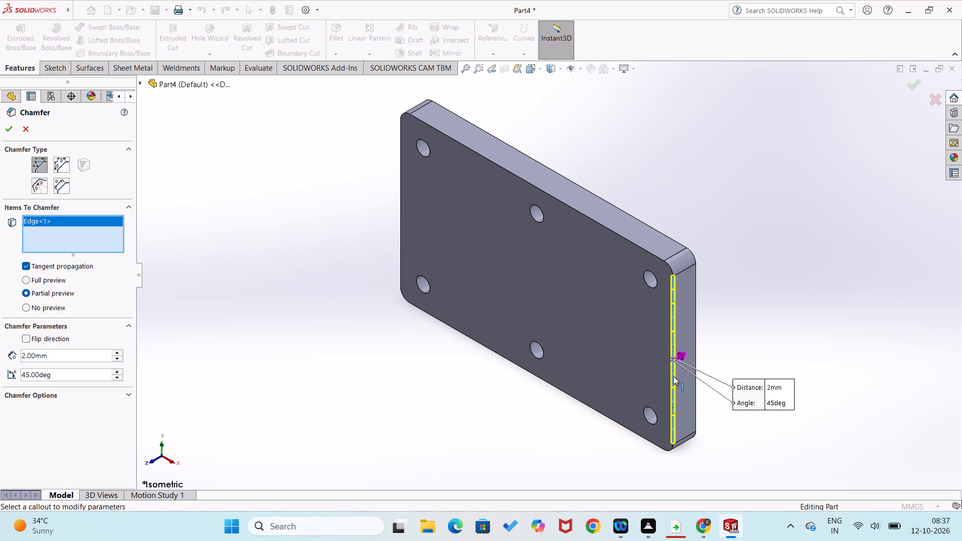
click(669, 266)
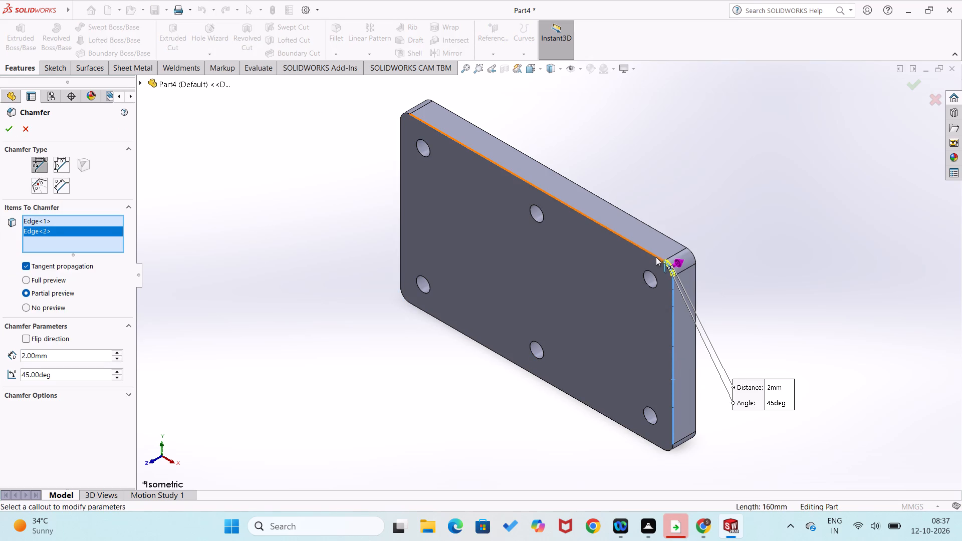
click(642, 249)
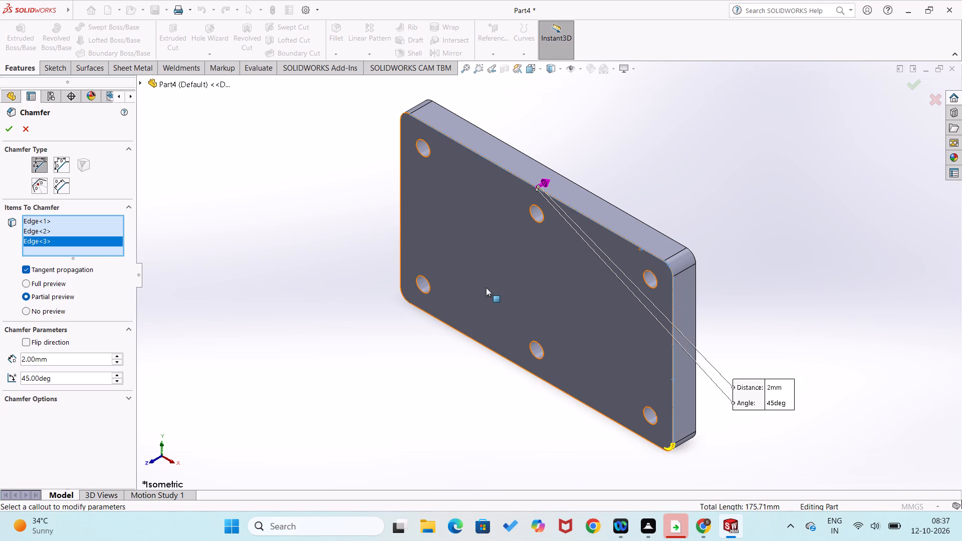
middle_drag(486, 289, 541, 313)
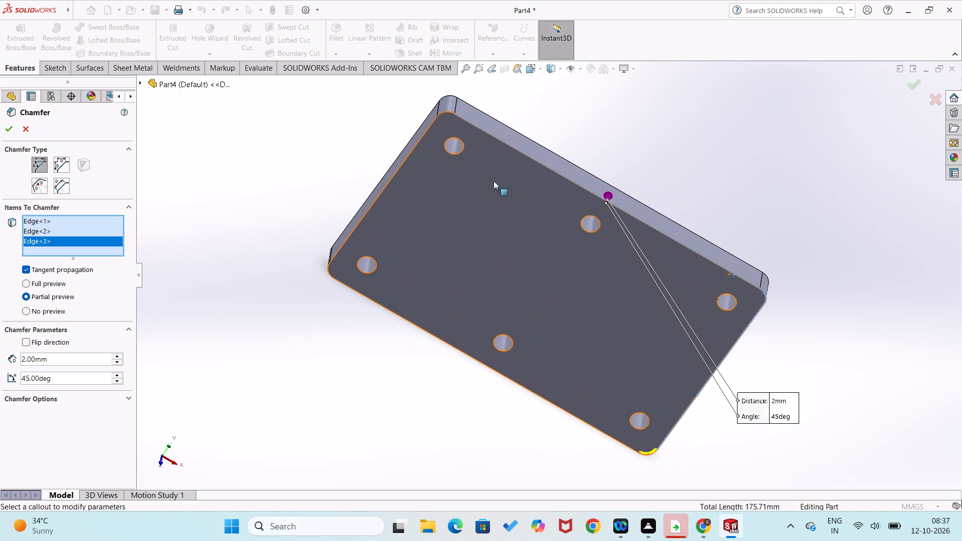
click(445, 113)
click(422, 137)
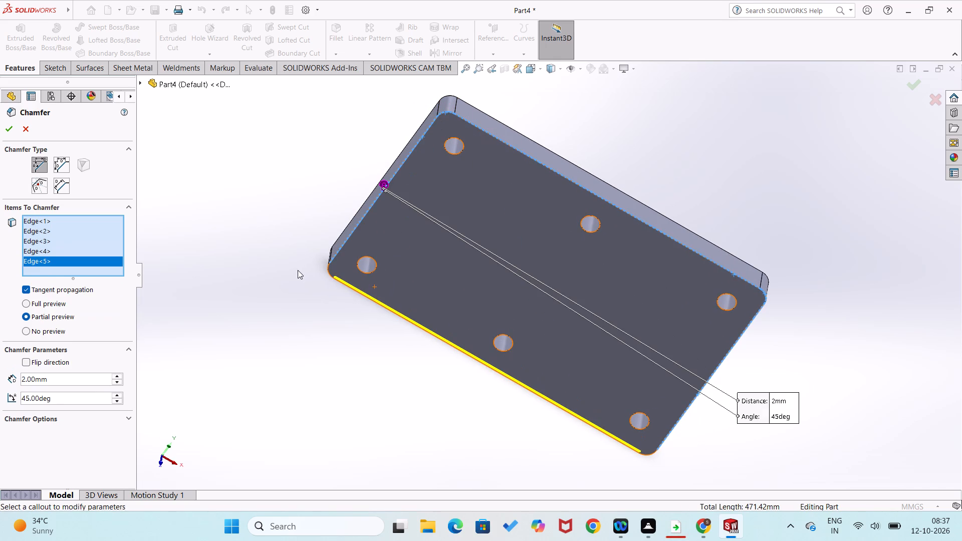
click(328, 275)
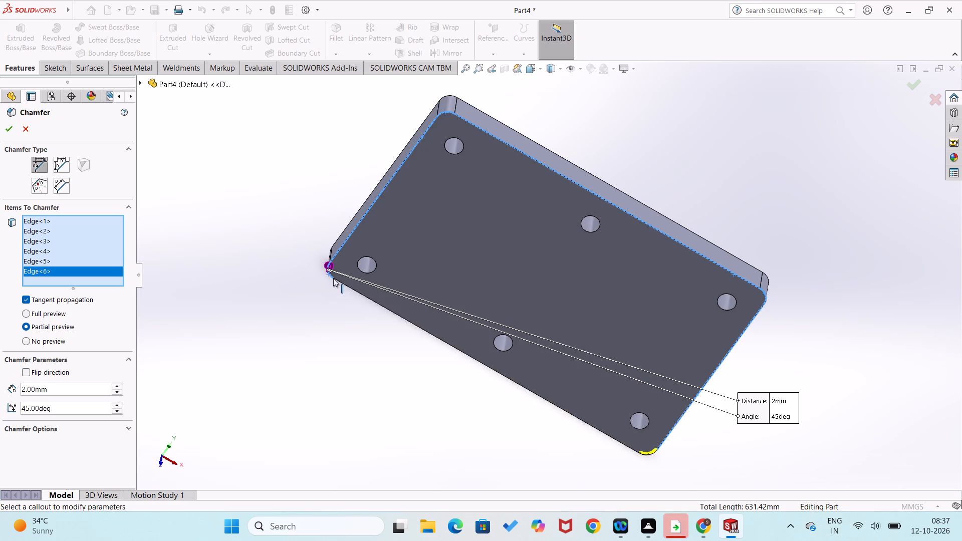
click(353, 290)
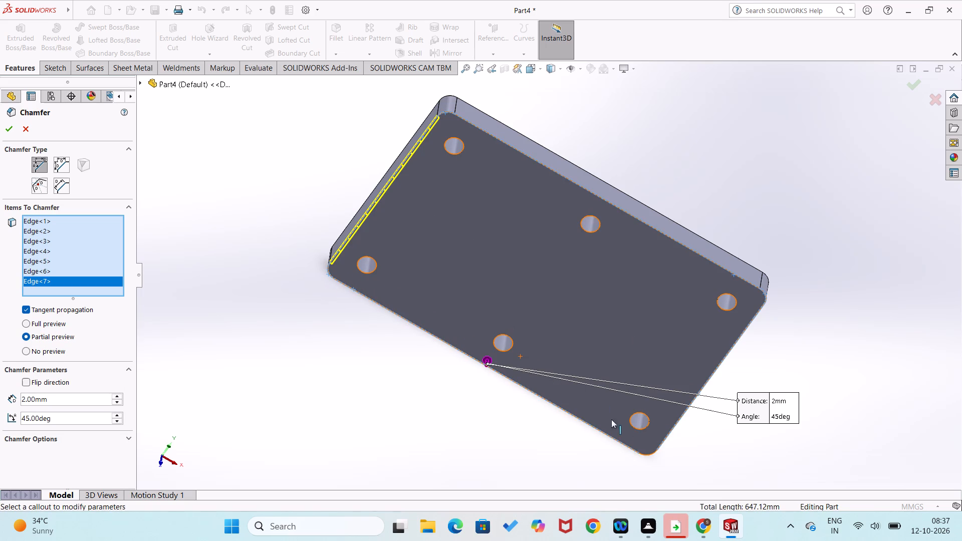
click(644, 455)
Add one short edge, an adjoining corner edge and both long edges of the plate's back face to the chamfer selection.
middle_drag(700, 483, 697, 484)
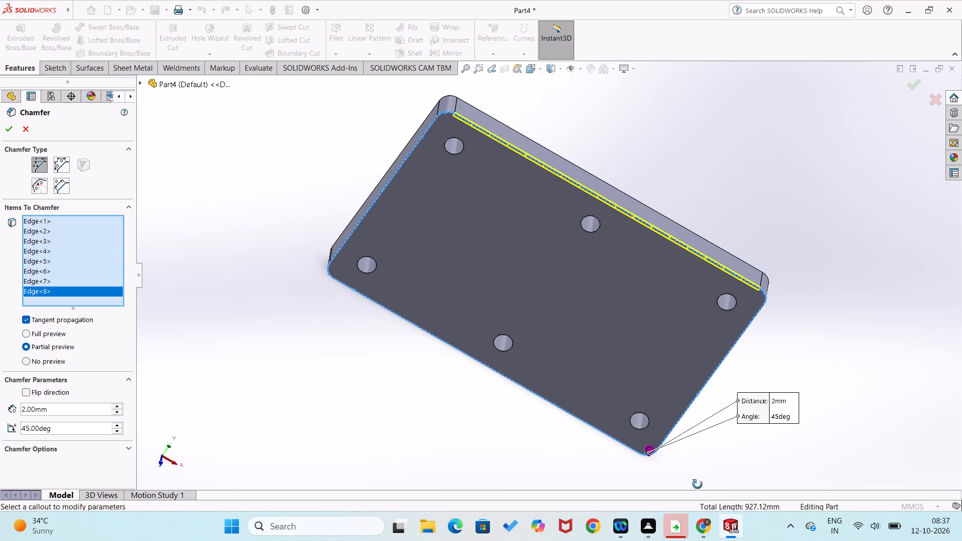
middle_drag(697, 484, 600, 521)
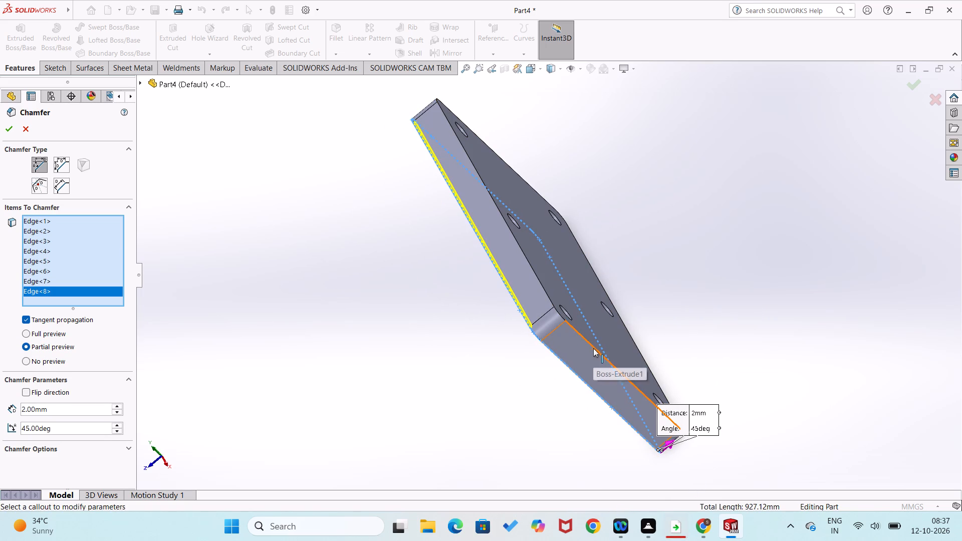
click(593, 348)
middle_drag(593, 348, 574, 416)
scroll(593, 348, up, 1)
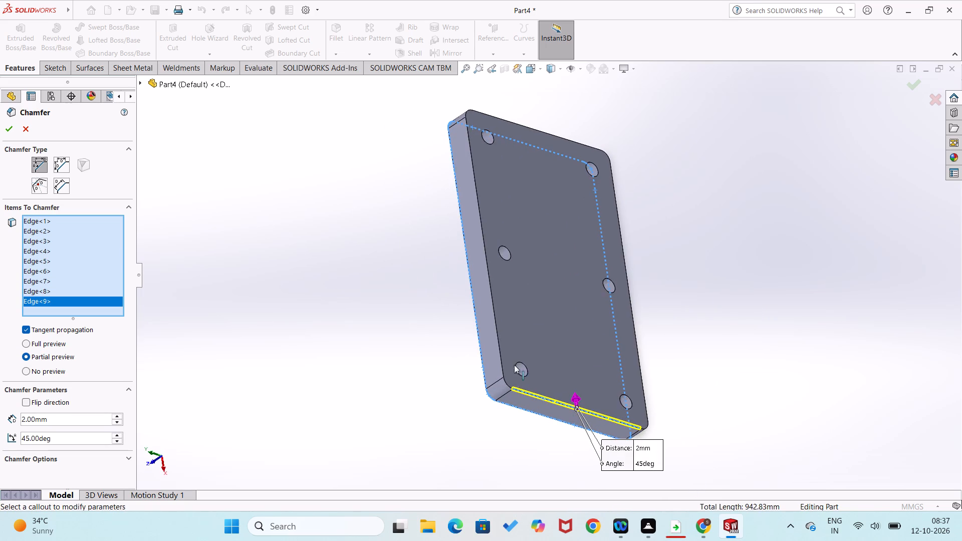
click(507, 385)
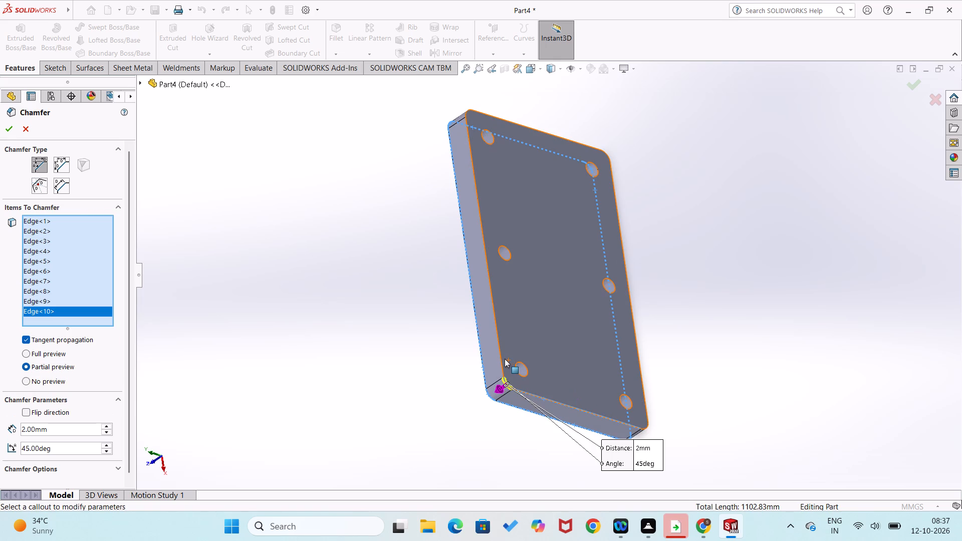
click(502, 358)
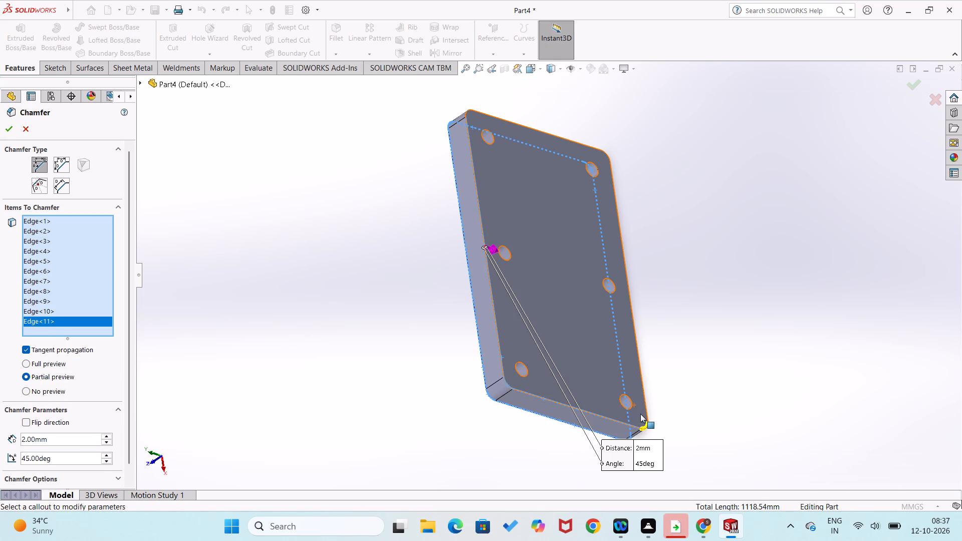
click(642, 426)
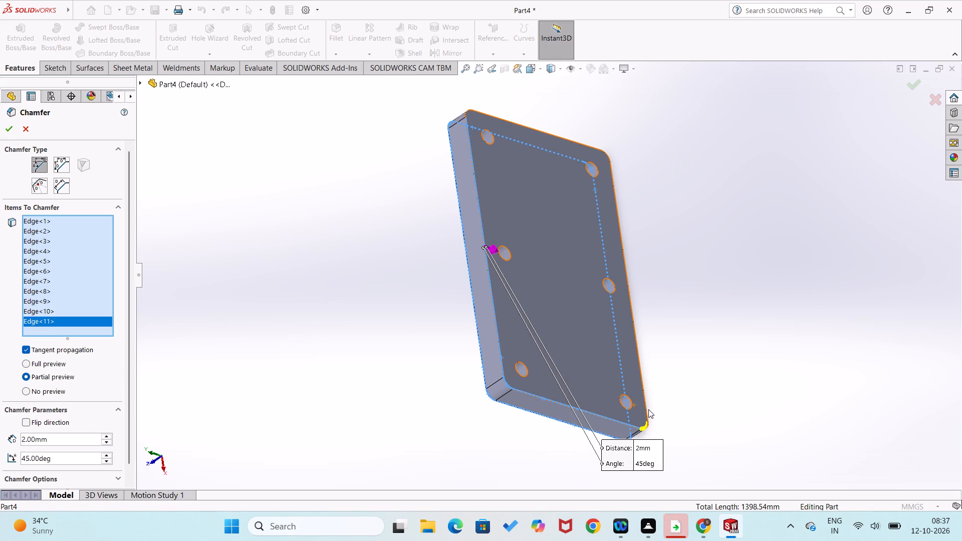
click(647, 409)
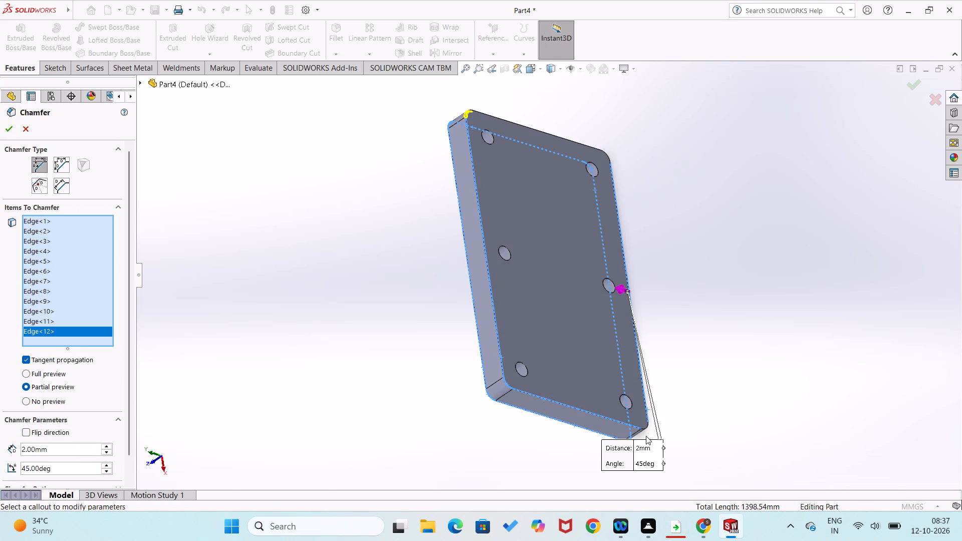
Add the back face's three remaining corner edges and other short edge, and apply the 2 mm, 45° chamfer.
middle_drag(626, 402, 571, 365)
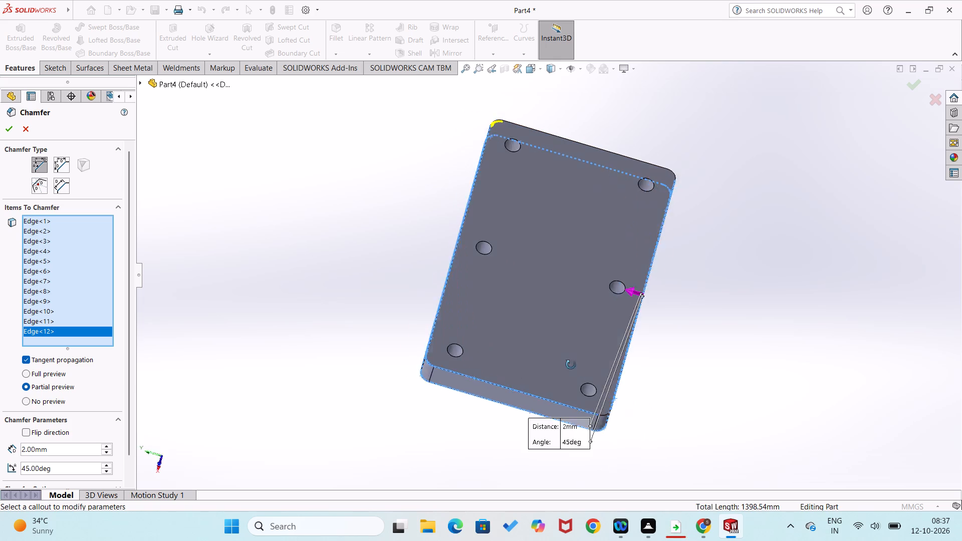
middle_drag(571, 365, 538, 335)
scroll(531, 405, down, 4)
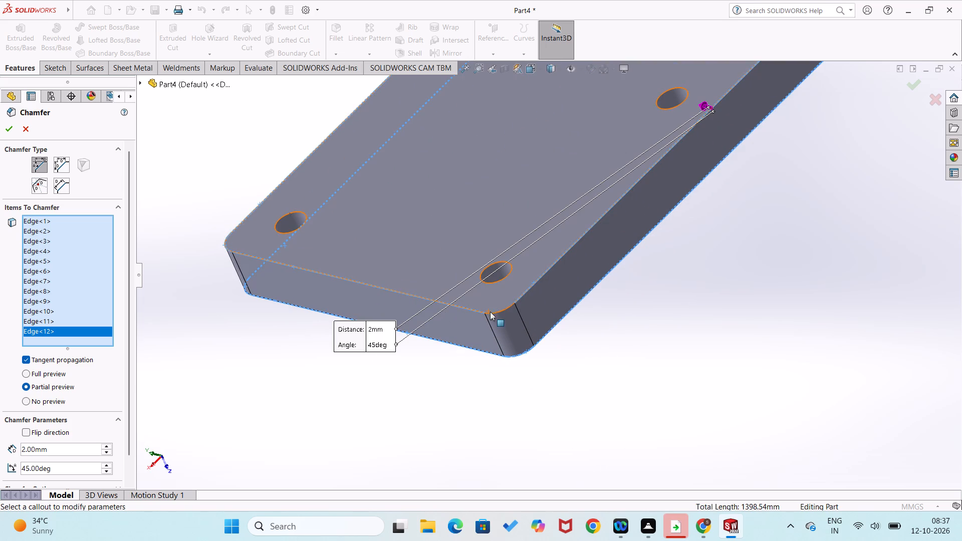
click(492, 312)
scroll(582, 331, up, 3)
scroll(668, 234, up, 3)
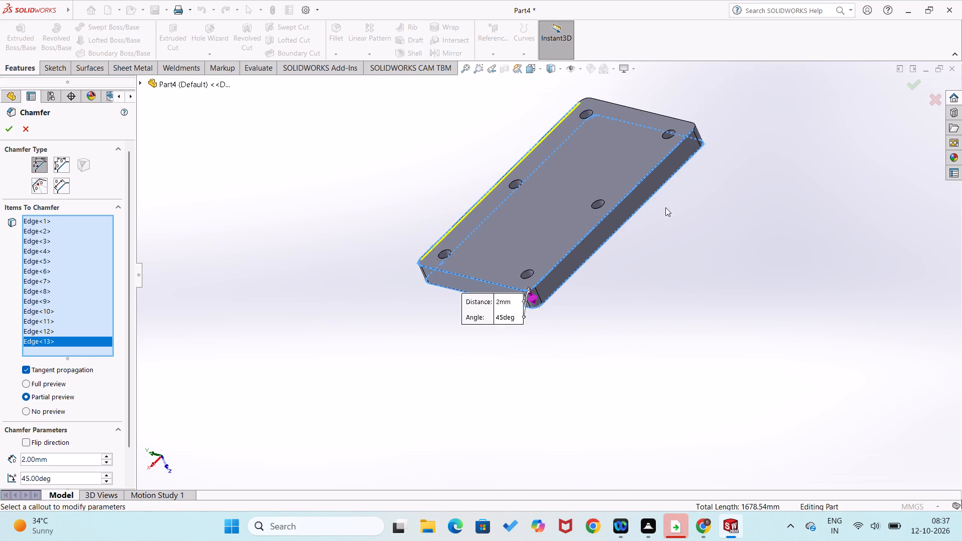
scroll(650, 175, down, 7)
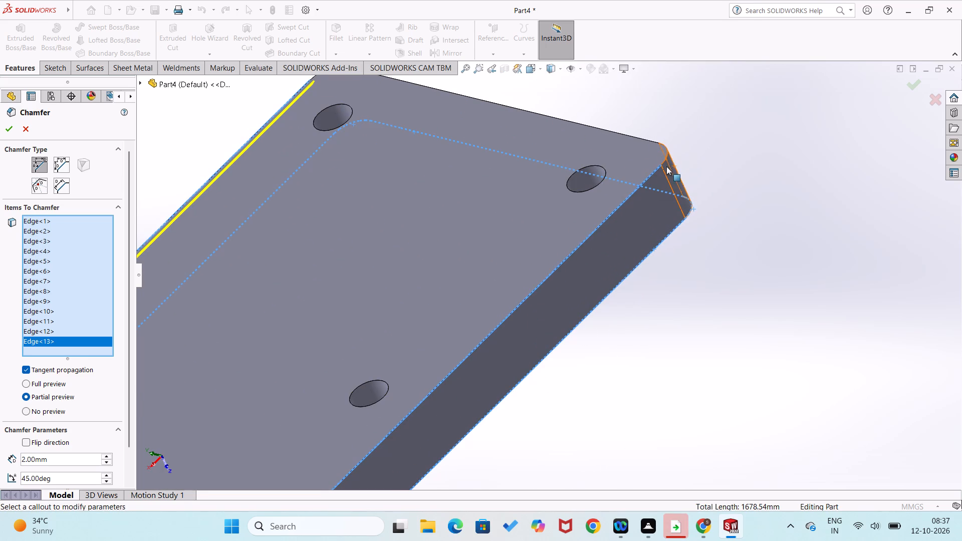
click(663, 162)
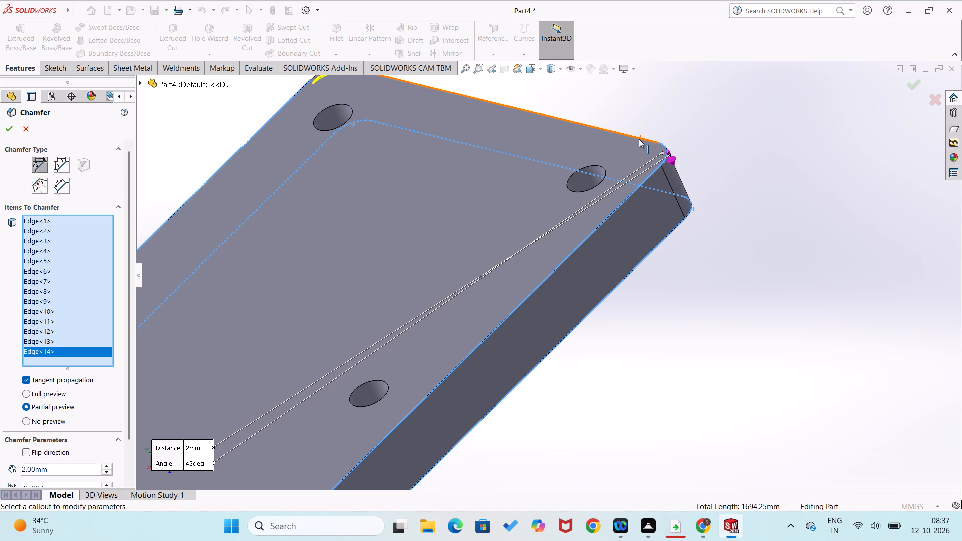
click(639, 139)
scroll(610, 172, up, 2)
scroll(382, 123, down, 5)
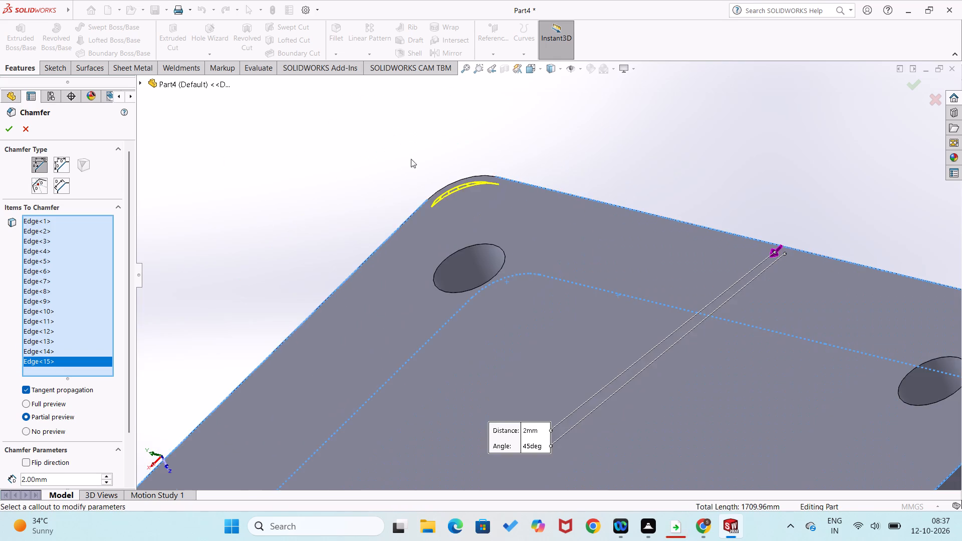
click(508, 192)
scroll(494, 227, up, 2)
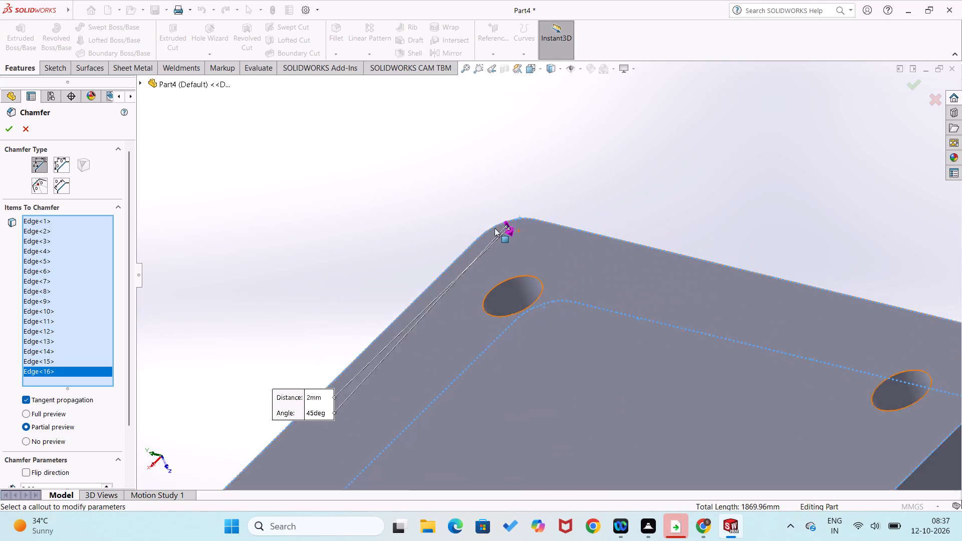
scroll(495, 228, up, 1)
scroll(496, 228, down, 5)
scroll(492, 259, up, 9)
scroll(548, 303, up, 2)
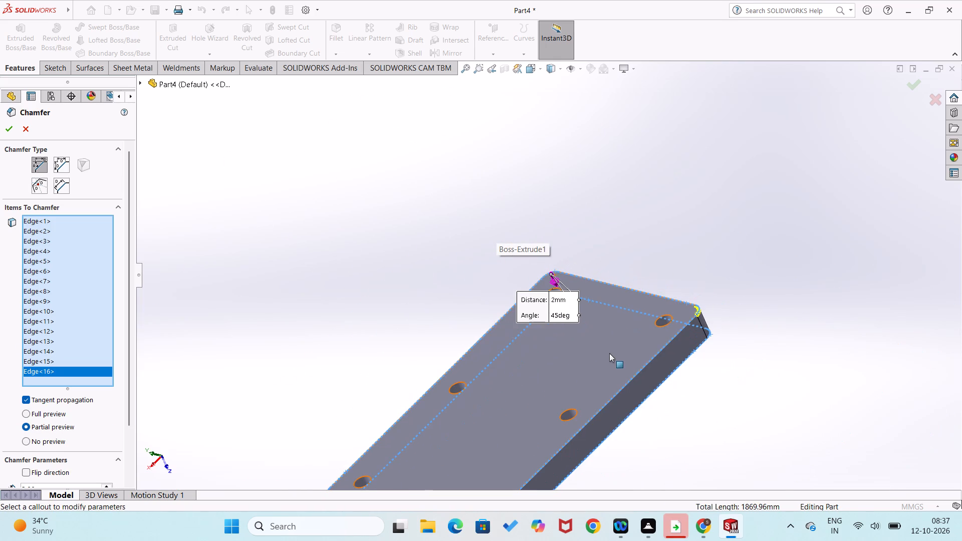
middle_drag(609, 353, 506, 272)
scroll(509, 277, up, 1)
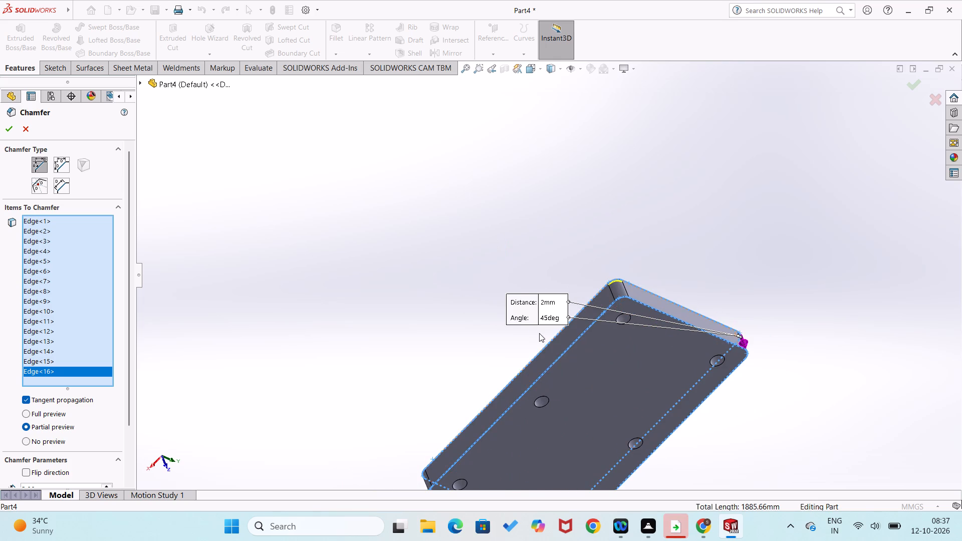
scroll(540, 335, up, 2)
click(7, 125)
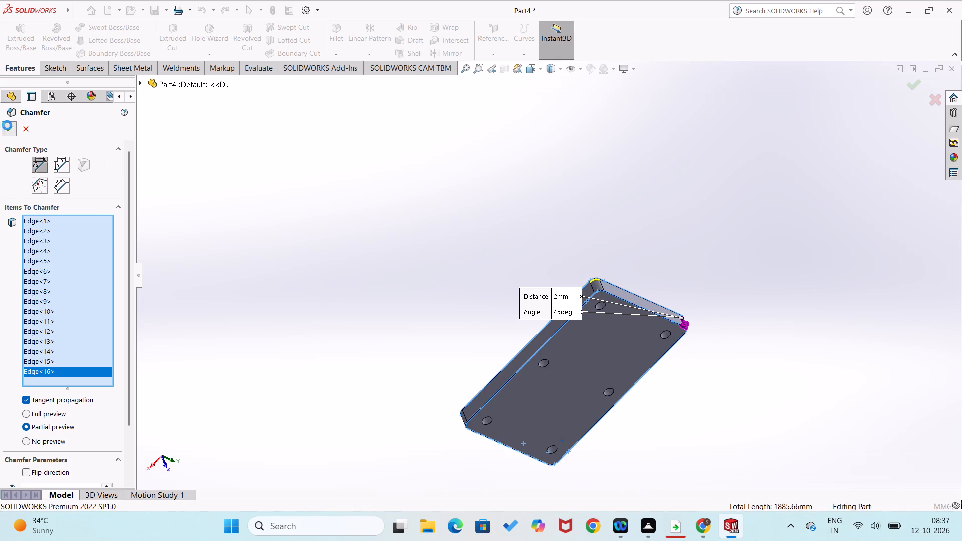
Examine the chamfered plate's edges and holes from several sides.
scroll(405, 369, up, 4)
scroll(569, 422, down, 3)
scroll(566, 355, down, 3)
scroll(560, 331, up, 3)
scroll(566, 305, down, 1)
middle_drag(566, 305, 562, 387)
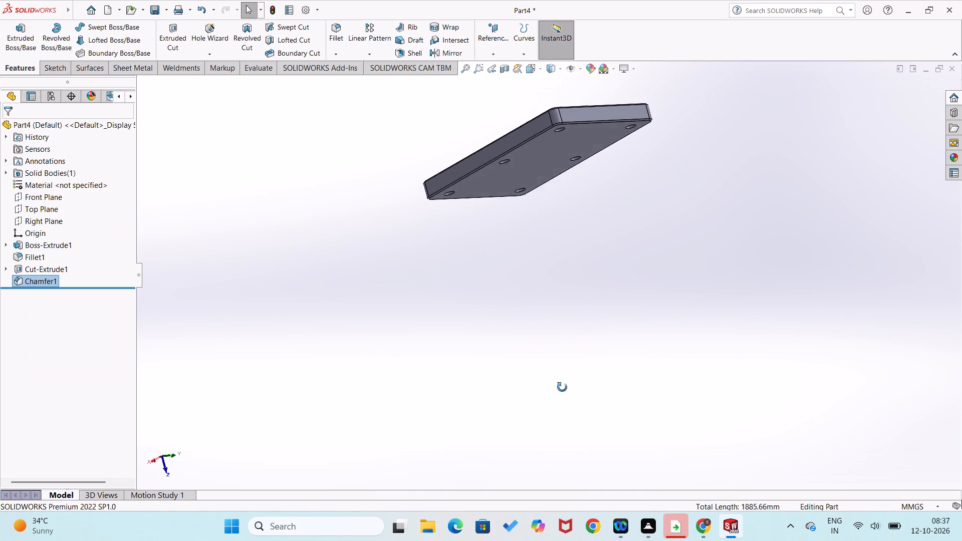
middle_drag(562, 387, 572, 471)
middle_drag(545, 283, 619, 452)
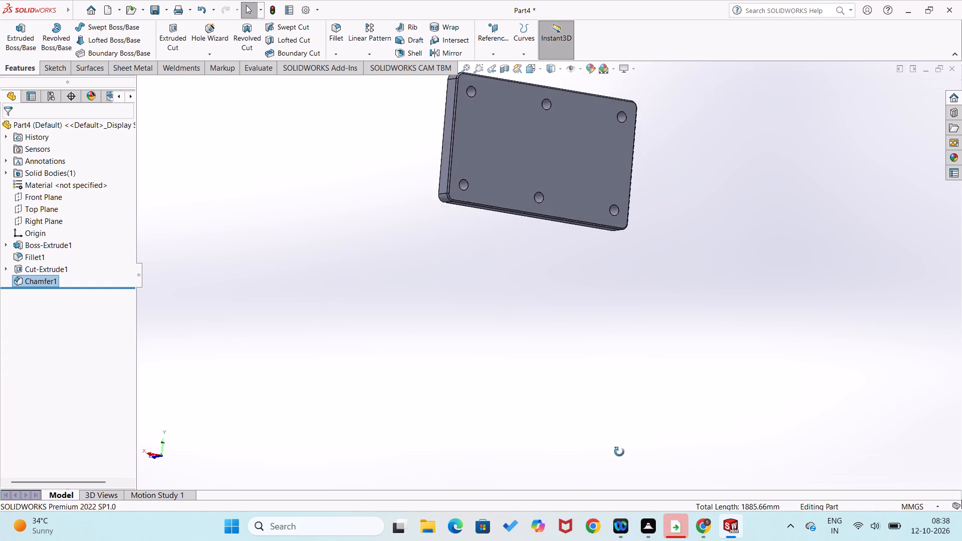
middle_drag(619, 452, 635, 480)
scroll(466, 285, up, 1)
middle_drag(466, 285, 575, 313)
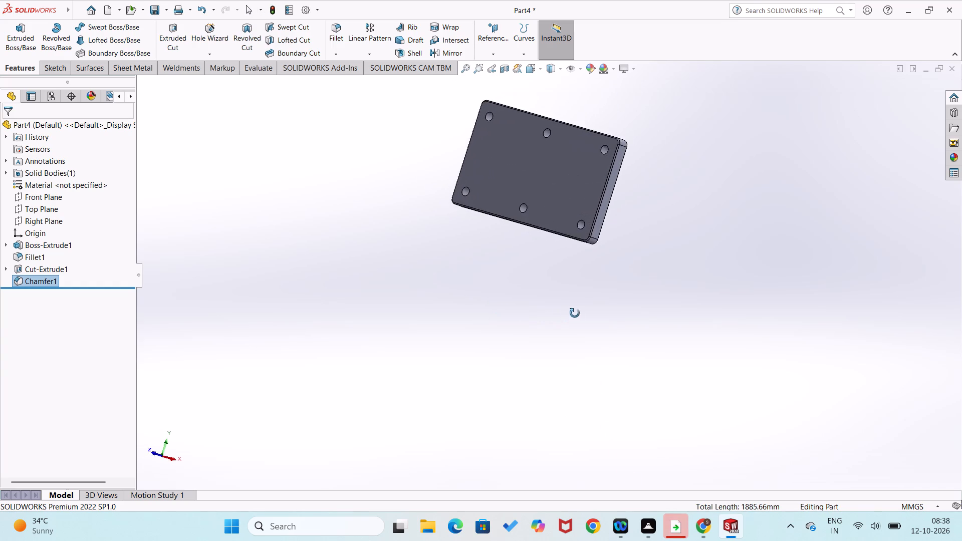
middle_drag(575, 313, 555, 243)
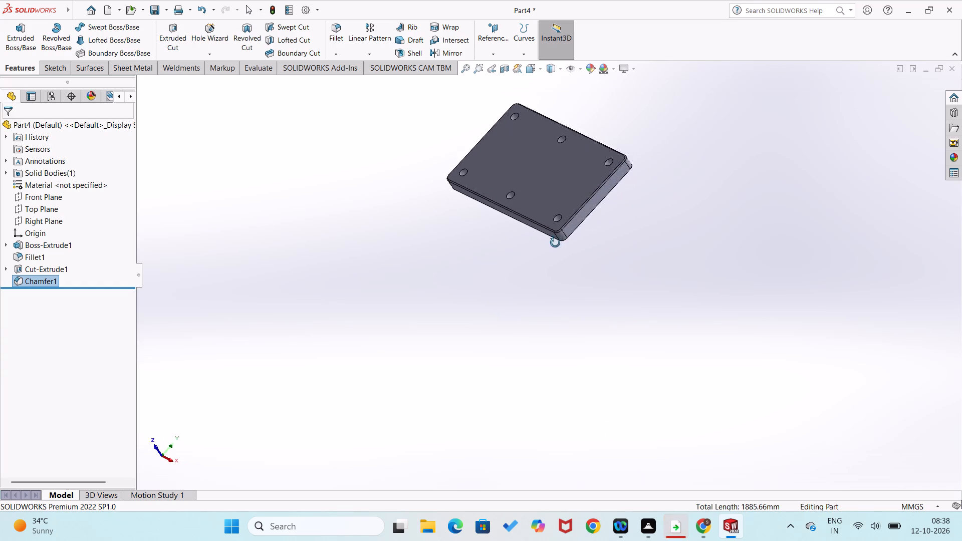
middle_drag(555, 243, 521, 255)
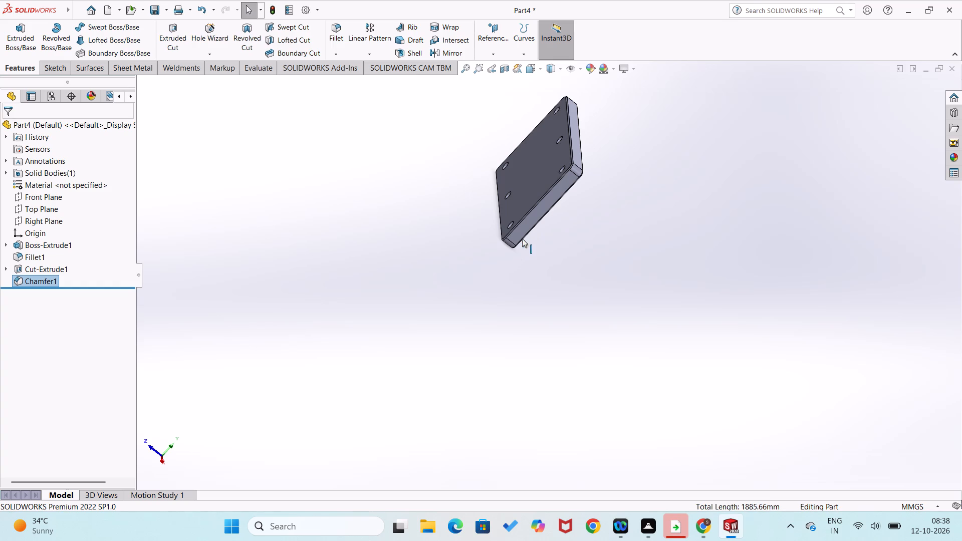
Reopen the sketch of the hole cut and set the upper-left circle's diameter to 20 mm.
right_click(48, 268)
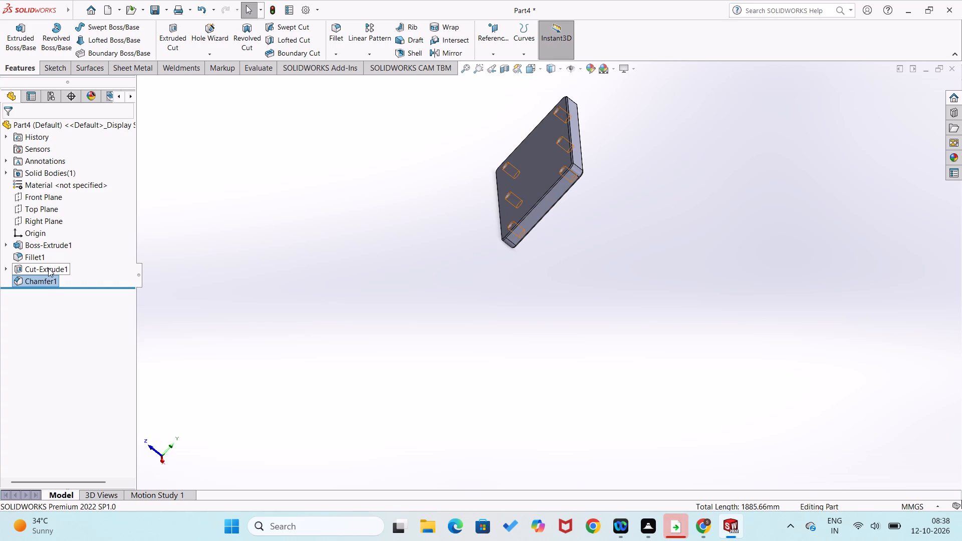
click(72, 238)
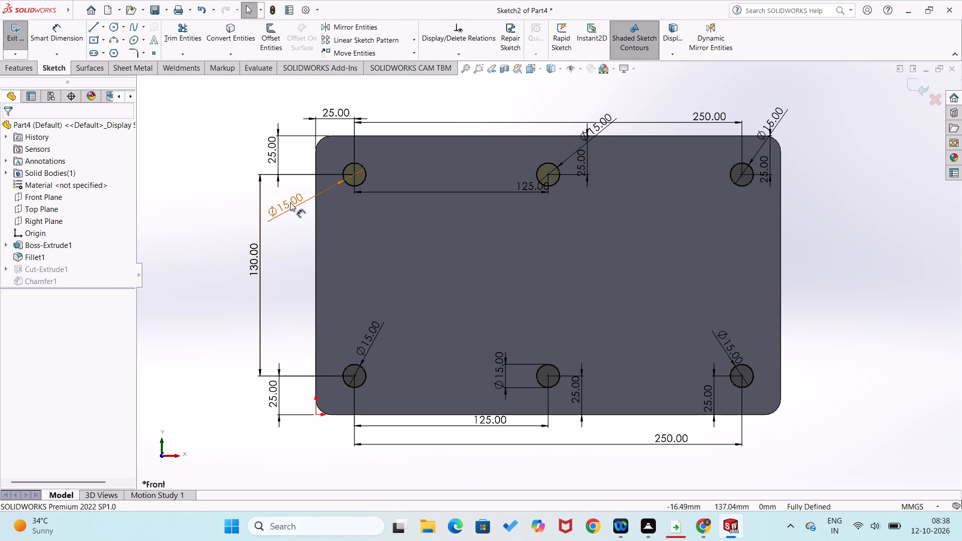
double_click(290, 202)
text(20)
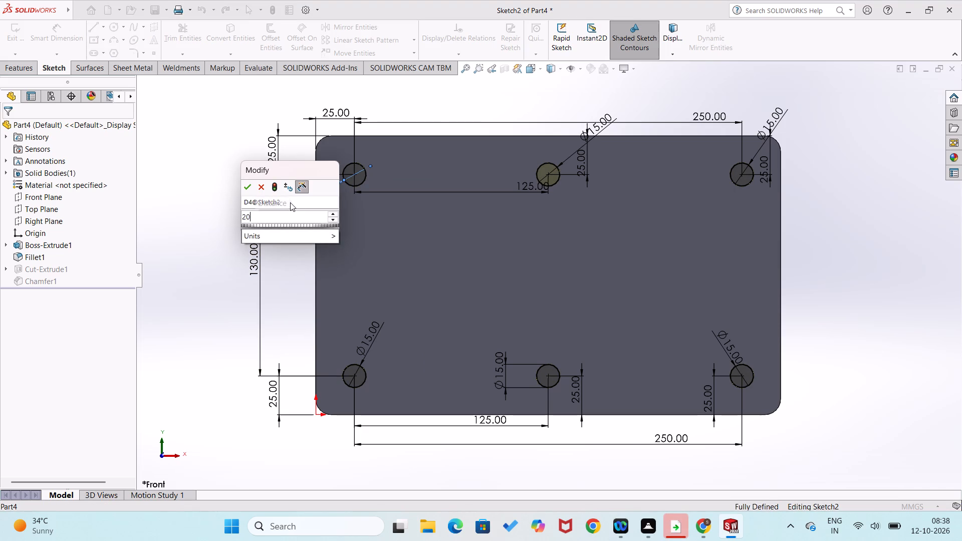
key(period)
key(Return)
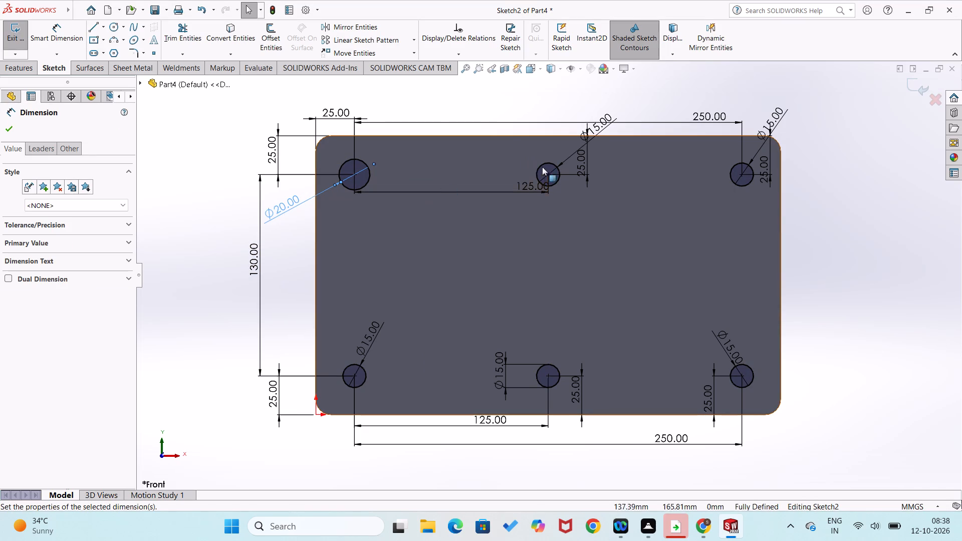
Move the upper-middle circle's diameter dimension clear of the hole, and set the upper-middle and upper-right circles' diameters to 20 mm.
drag(595, 123, 627, 180)
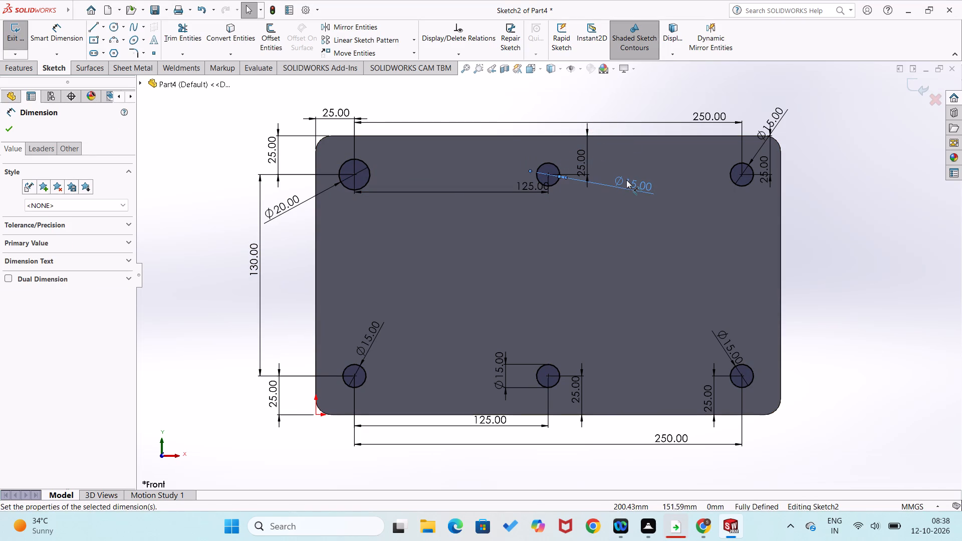
double_click(628, 185)
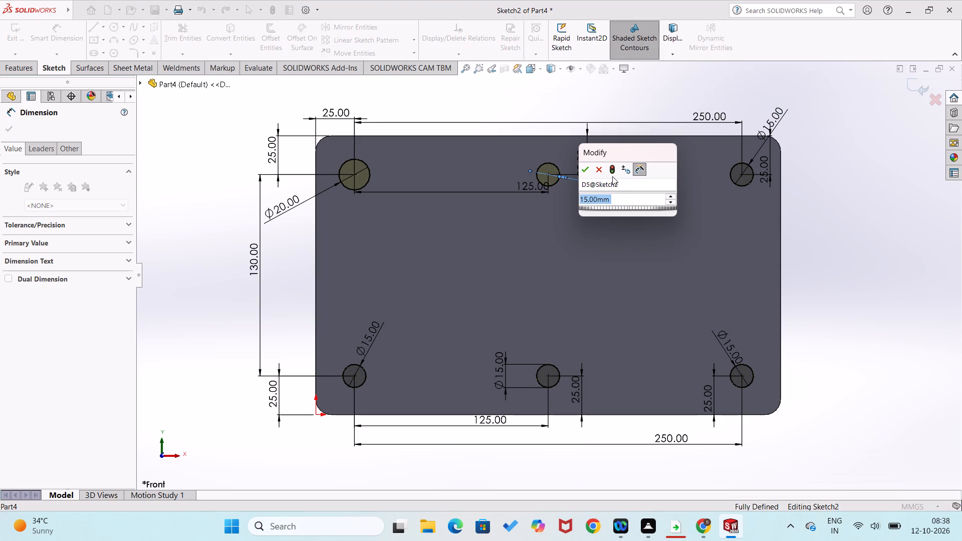
text(20)
key(Return)
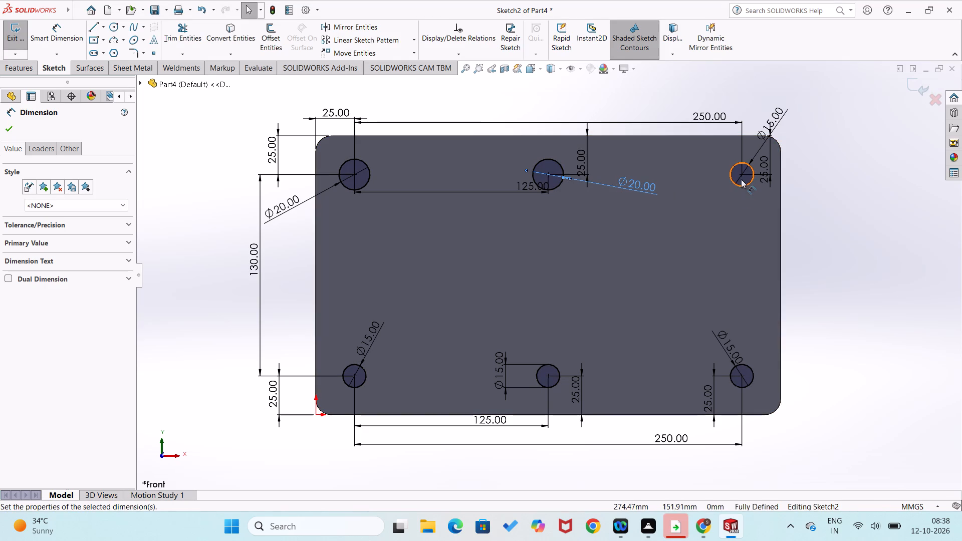
double_click(785, 115)
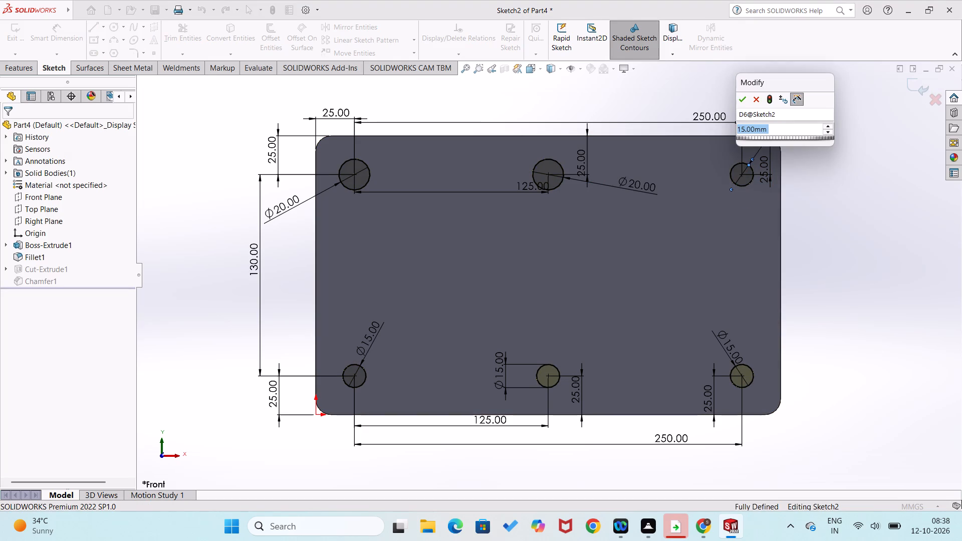
text(20)
key(Return)
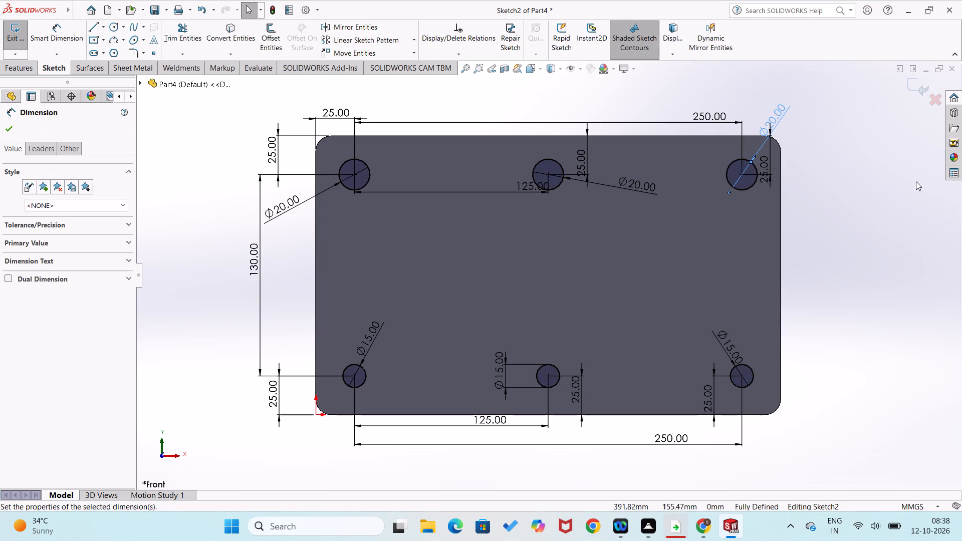
Set the diameters of the three lower circles to 20 mm and exit the hole sketch.
double_click(733, 351)
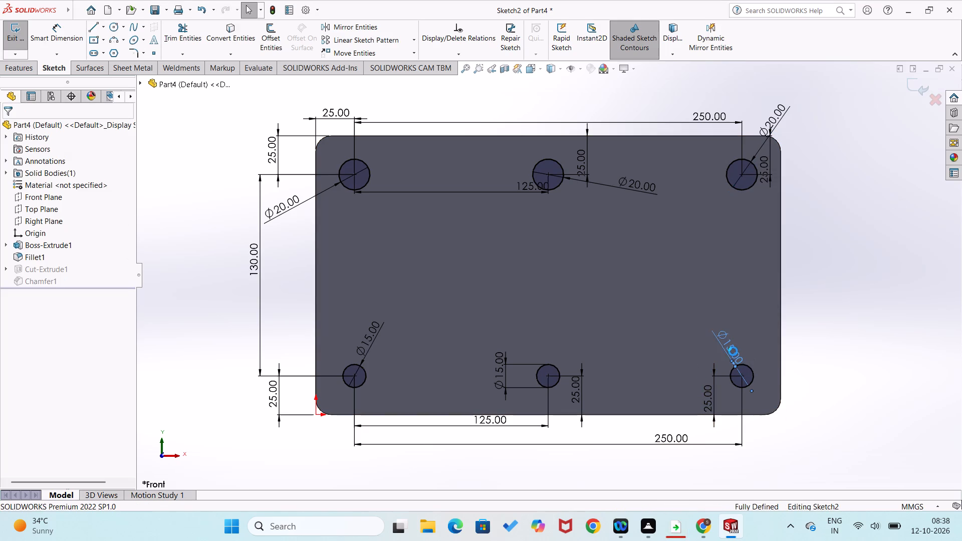
text(20)
key(Return)
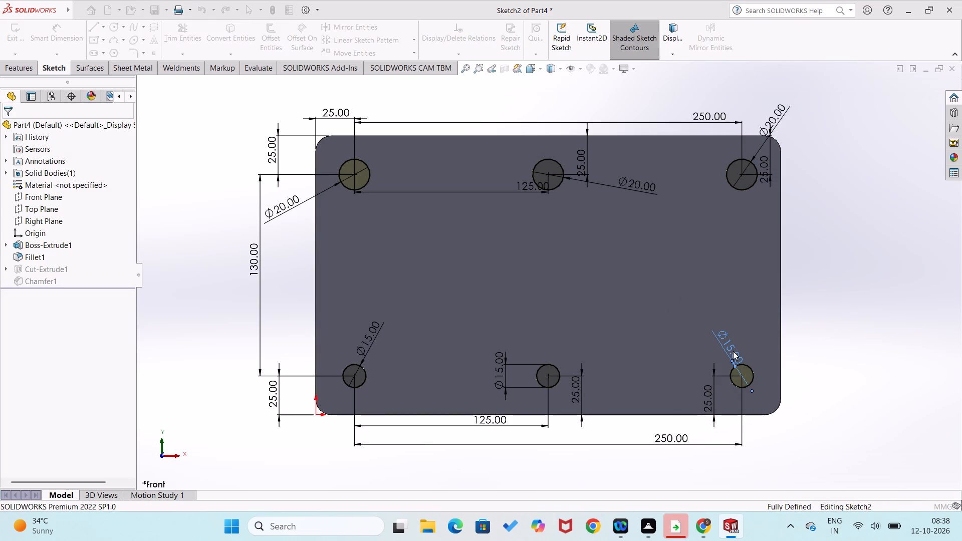
double_click(508, 367)
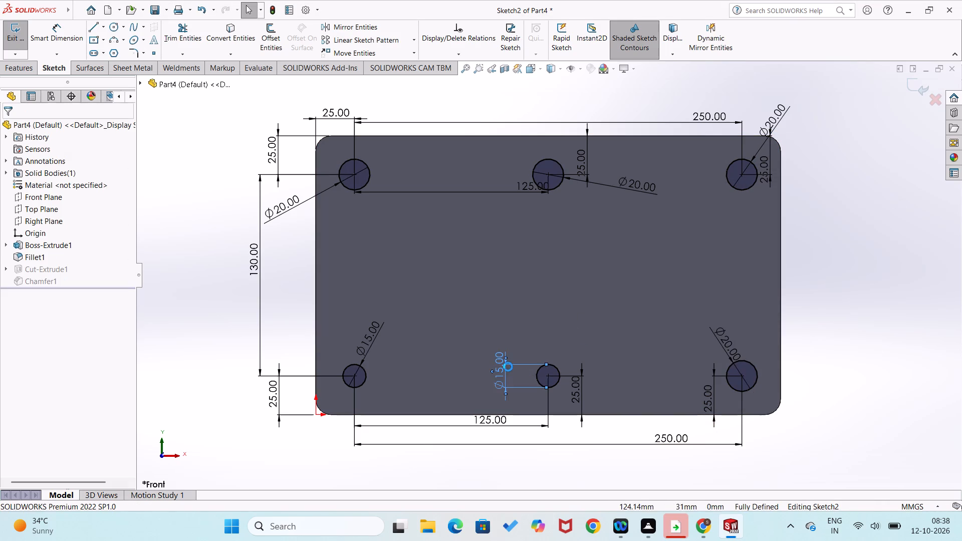
text(20)
key(Return)
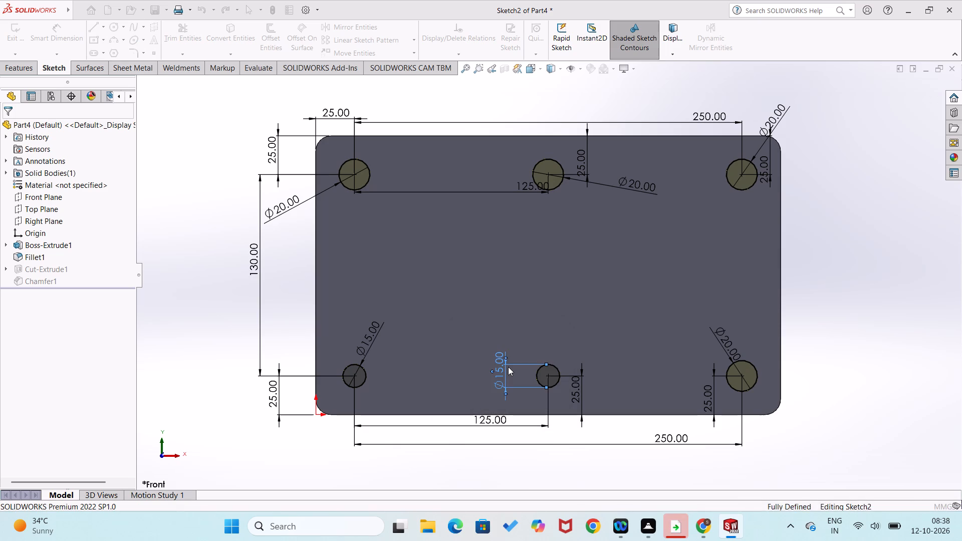
double_click(368, 348)
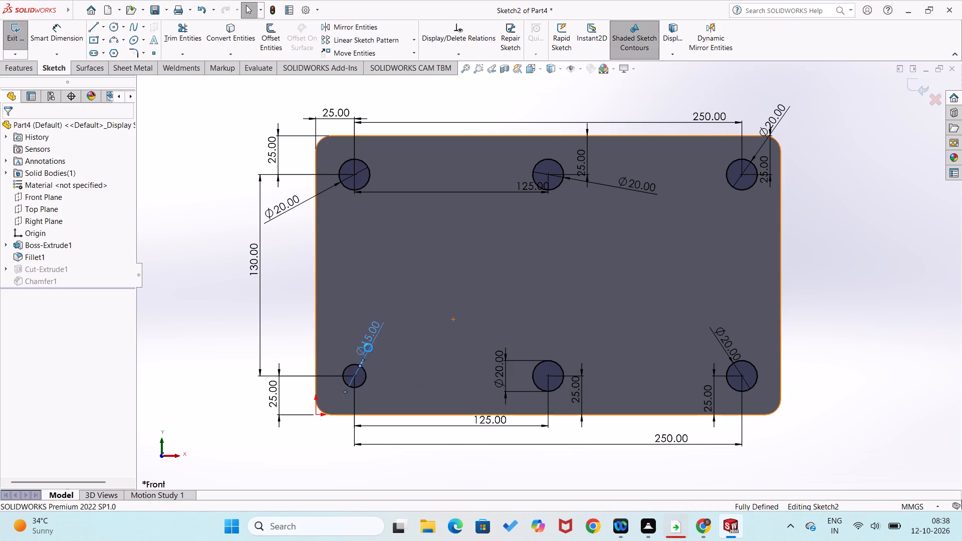
text(20)
key(Return)
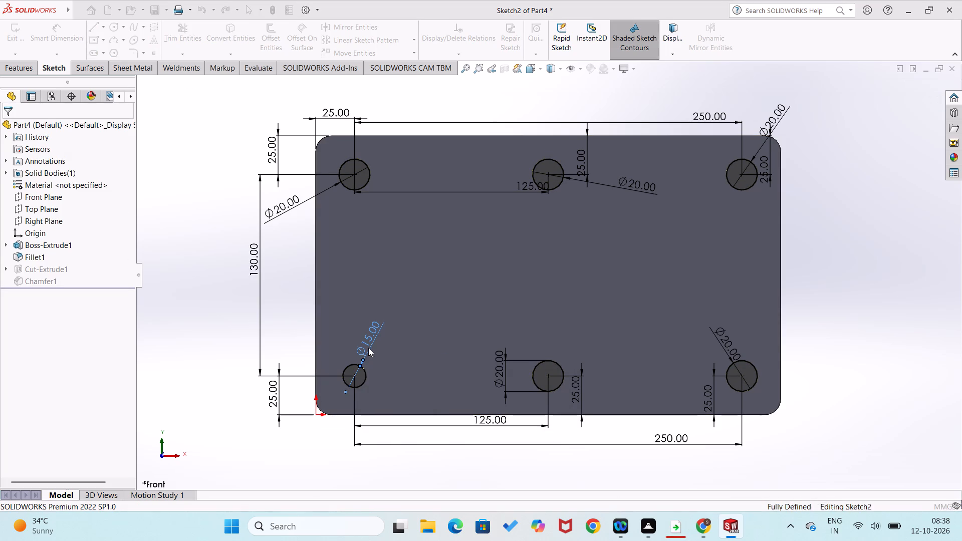
click(7, 125)
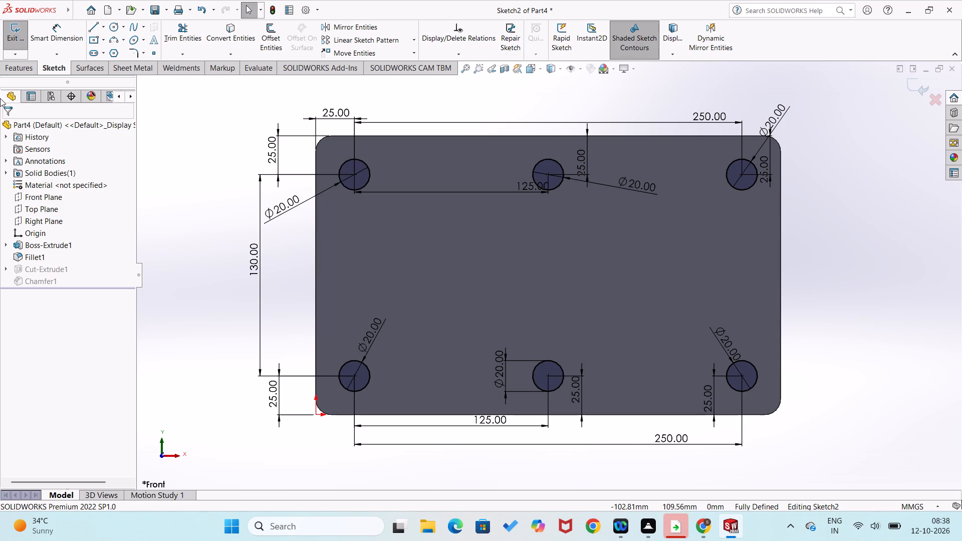
click(20, 44)
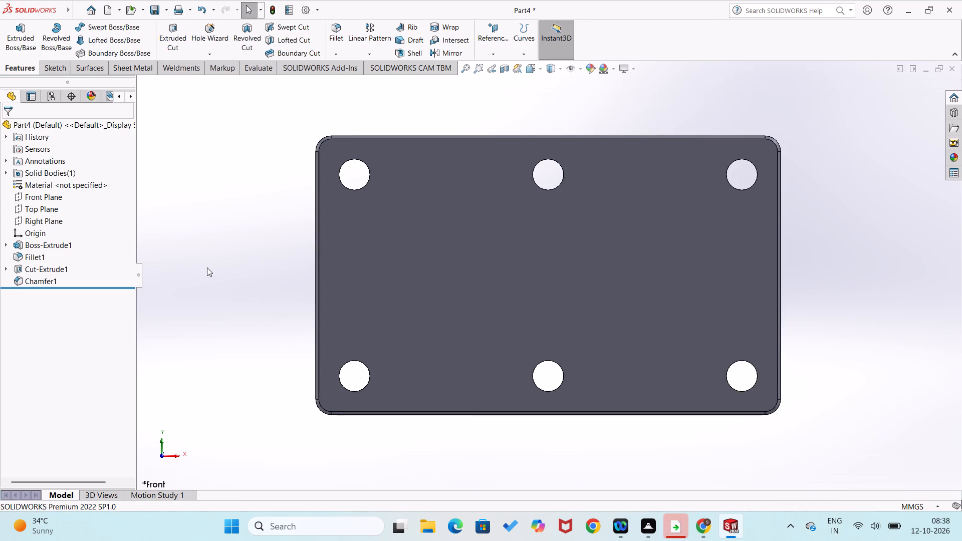
click(200, 275)
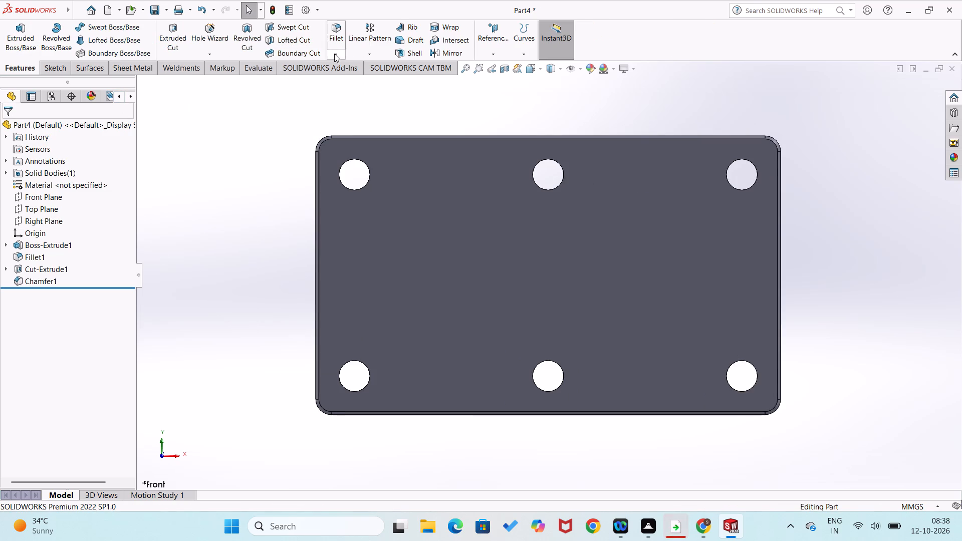
Chamfer the front-face rim edges of all six holes at 2 mm and 45°.
click(335, 53)
click(342, 76)
middle_drag(279, 258, 223, 197)
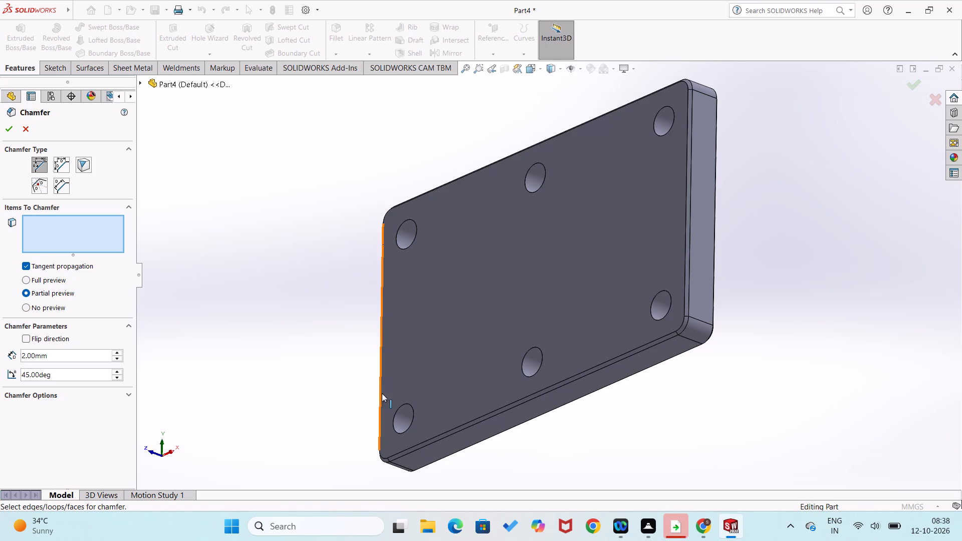
click(394, 412)
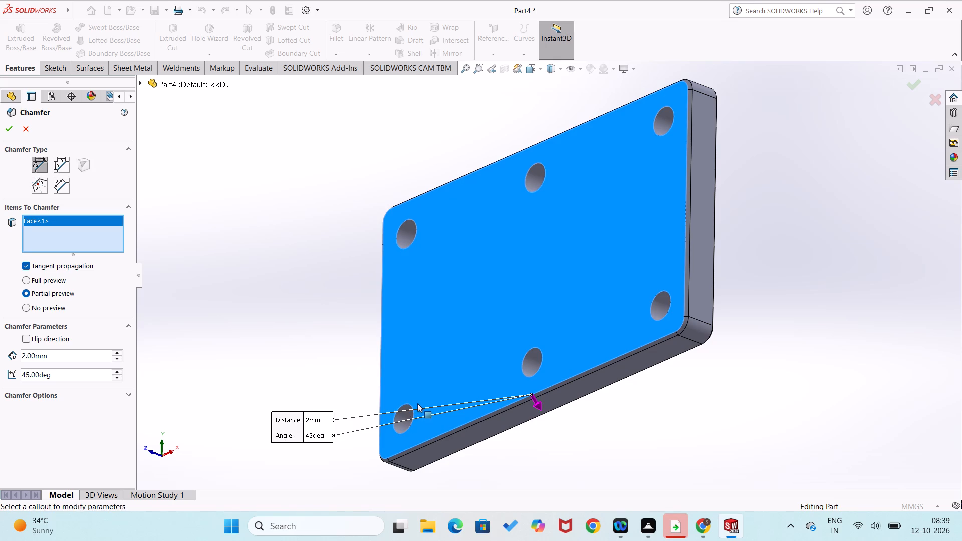
right_click(59, 221)
click(77, 240)
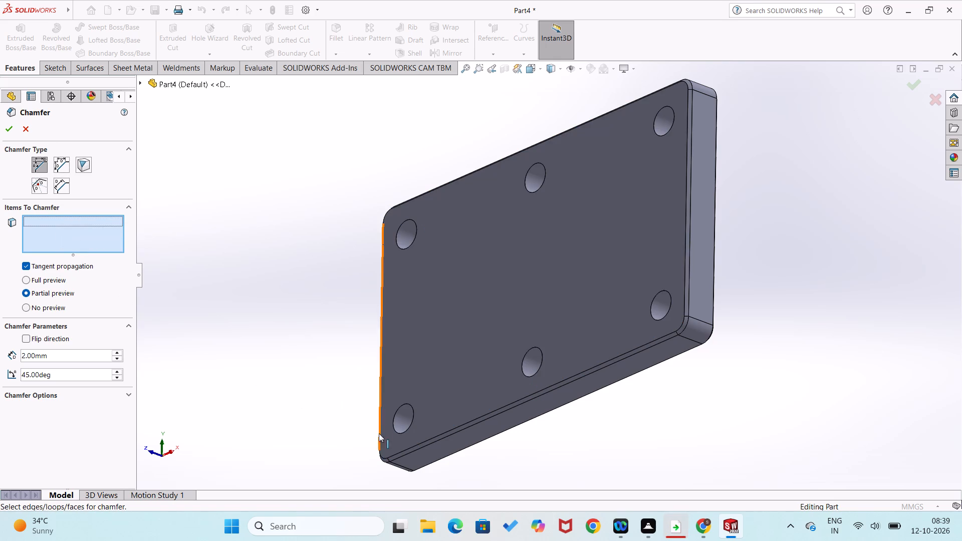
click(396, 412)
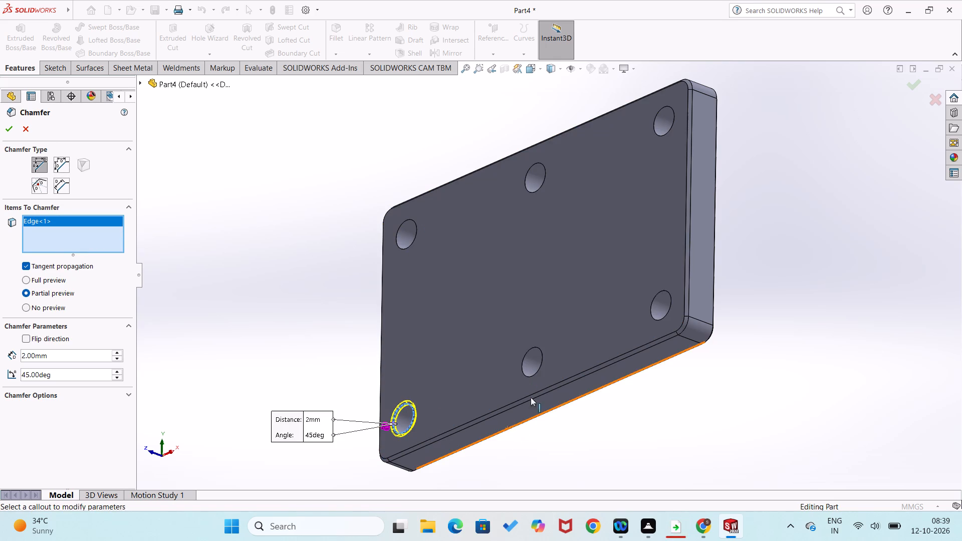
click(526, 352)
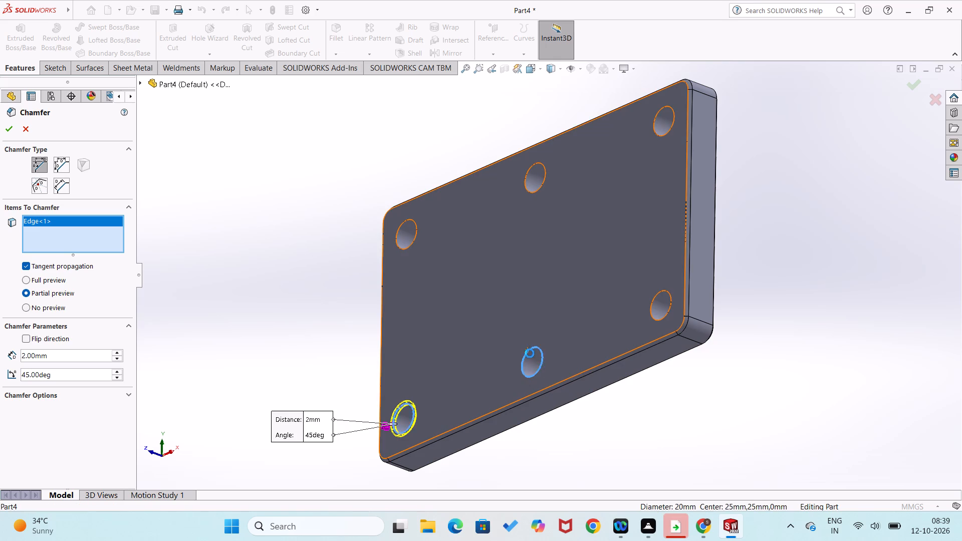
click(654, 298)
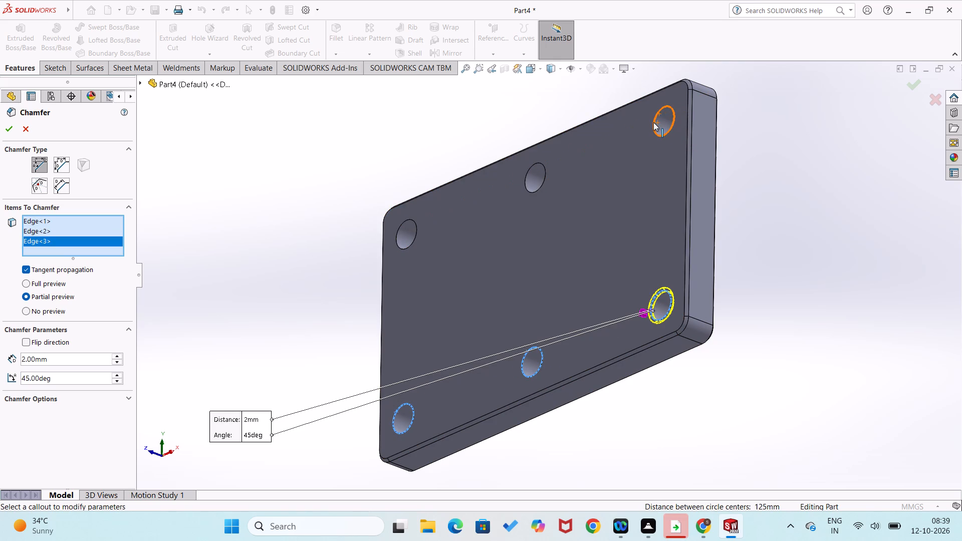
click(657, 135)
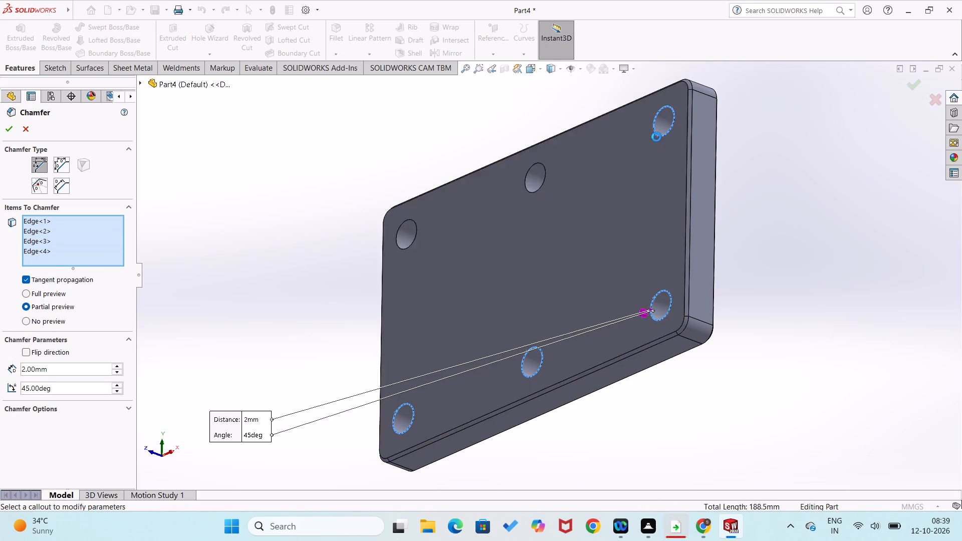
click(534, 191)
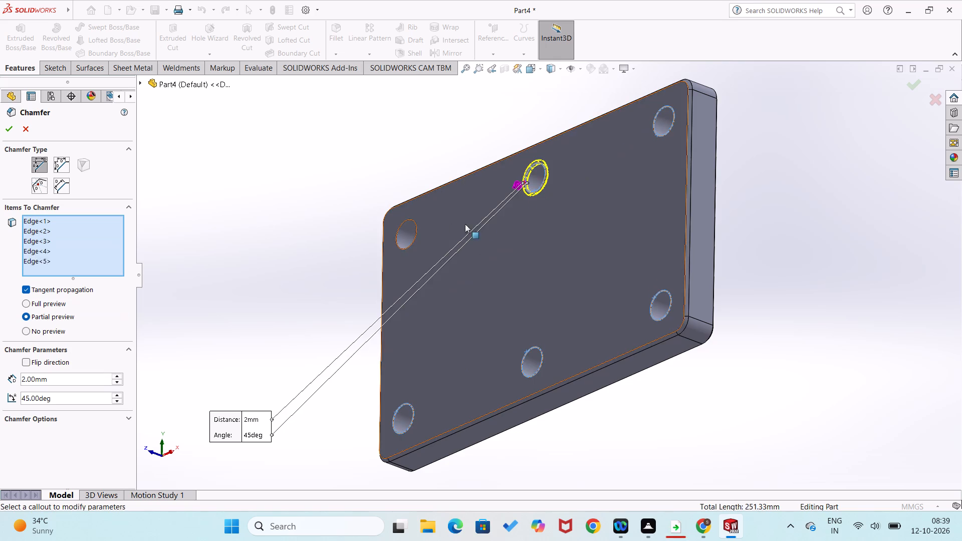
click(413, 239)
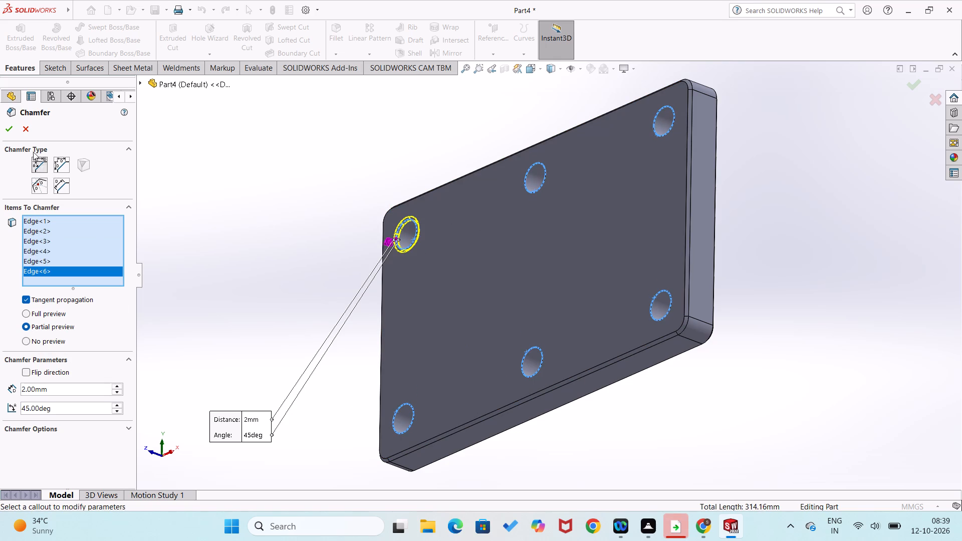
click(5, 132)
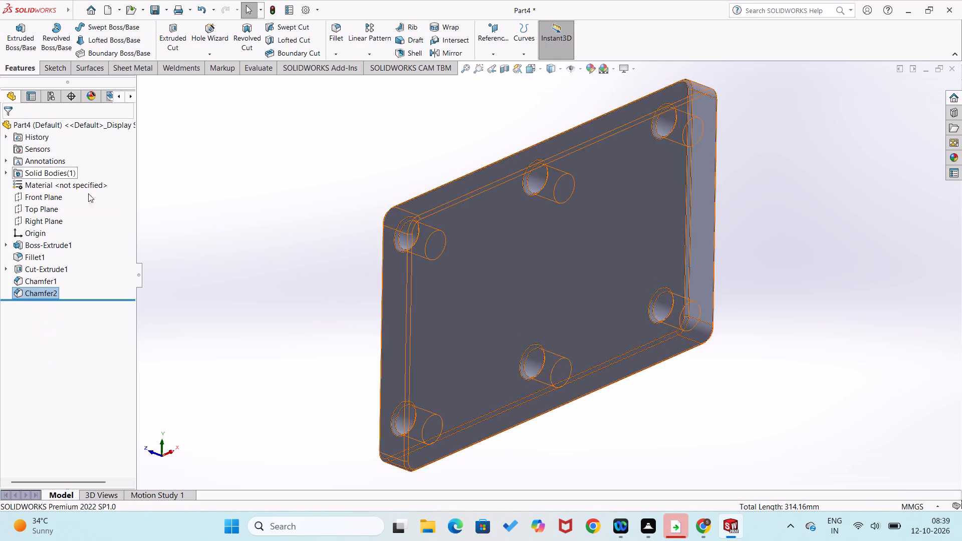
click(189, 259)
Save the plate part as module 33 in the Naidu 40 folder and close it.
scroll(201, 270, up, 1)
middle_drag(201, 270, 386, 392)
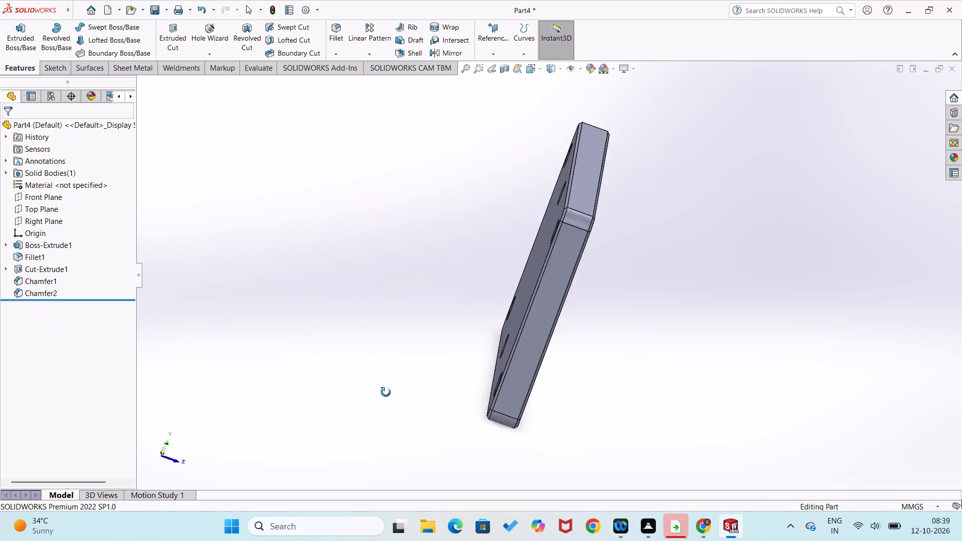
middle_drag(386, 392, 675, 401)
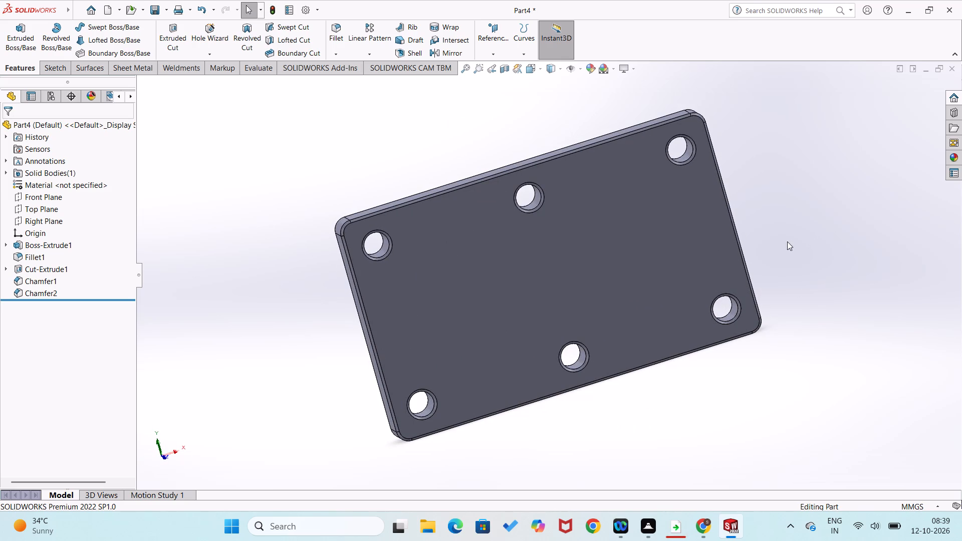
key(ctrl+s)
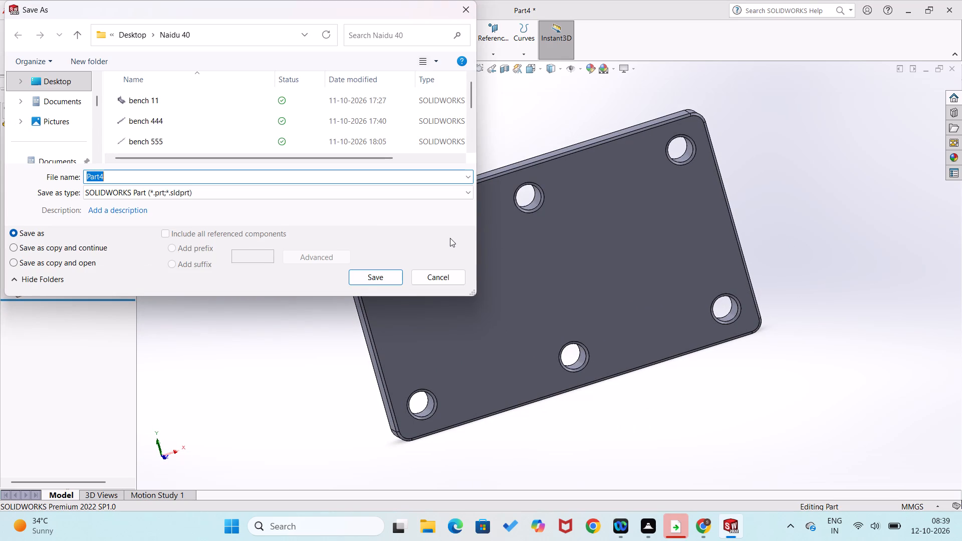
text(module 33)
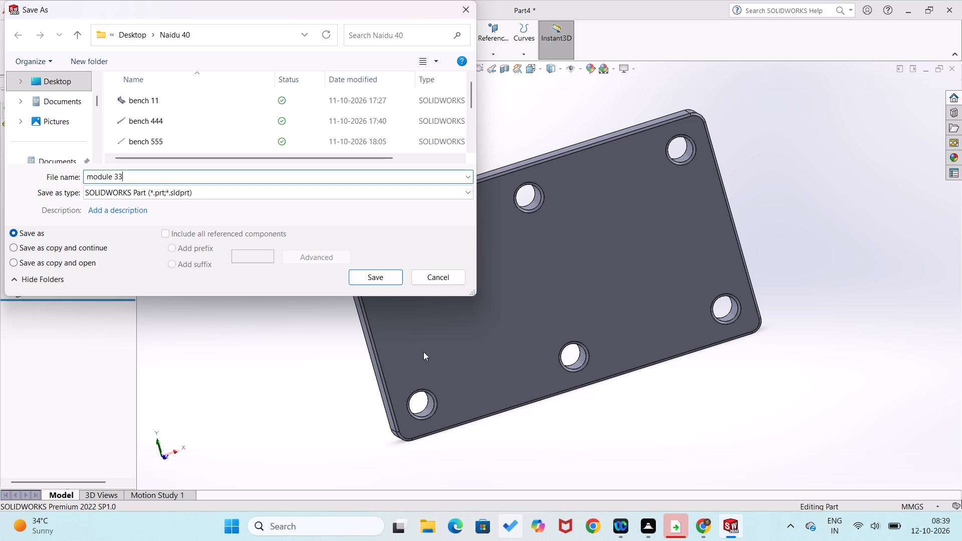
click(390, 283)
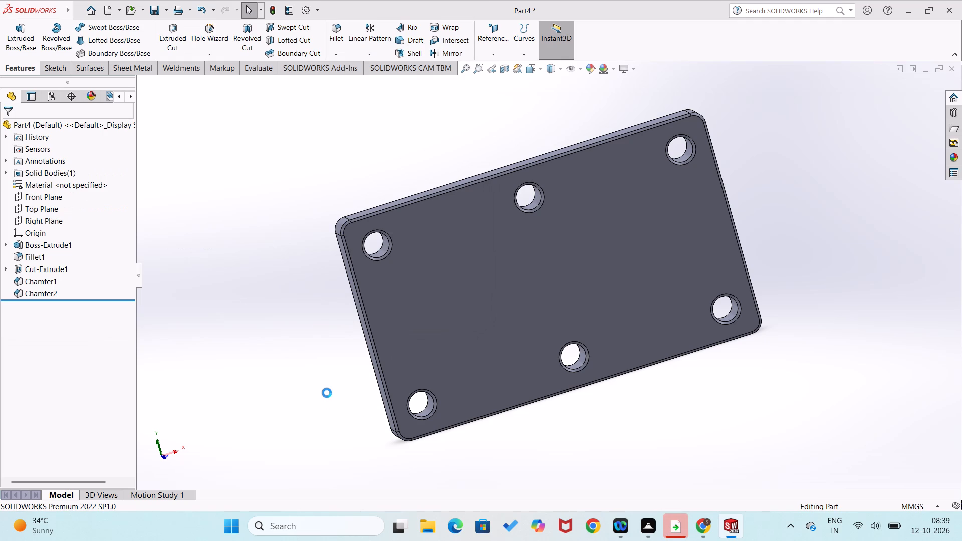
click(875, 127)
click(955, 69)
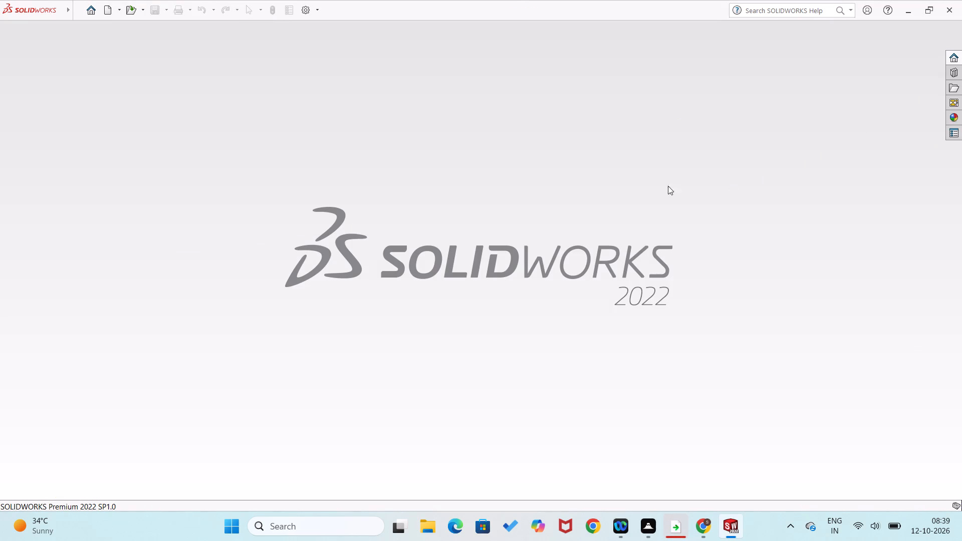
Create a new part and start a sketch on the Front Plane.
drag(93, 9, 98, 11)
click(251, 148)
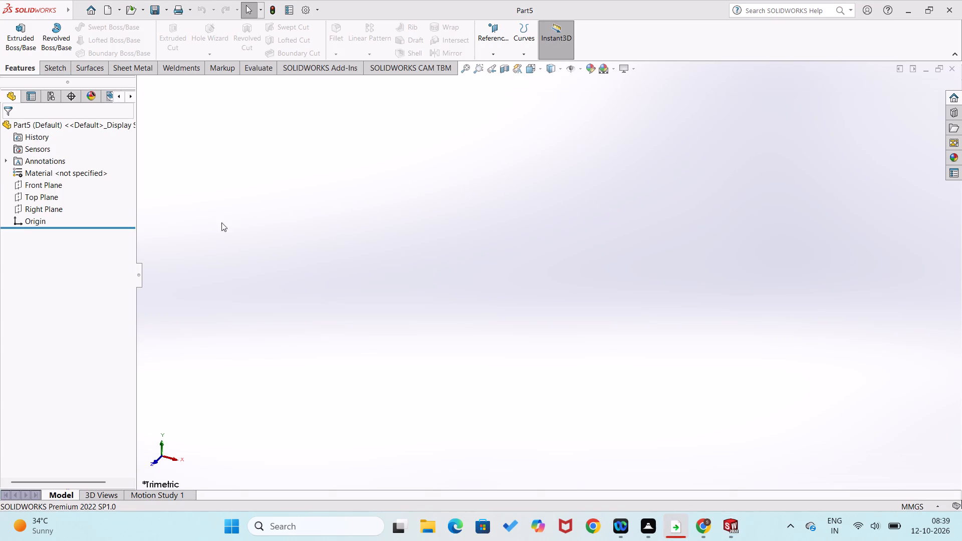
right_click(47, 185)
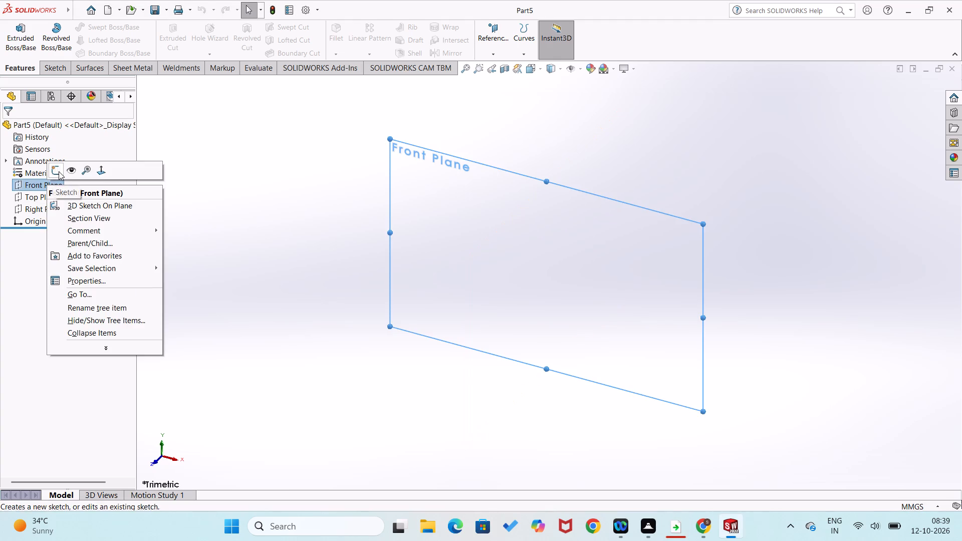
click(59, 171)
Sketch a closed profile from the origin: base about 42 mm, vertical side about 94 mm, short horizontal top, slanted line back to the origin.
right_drag(529, 331, 431, 366)
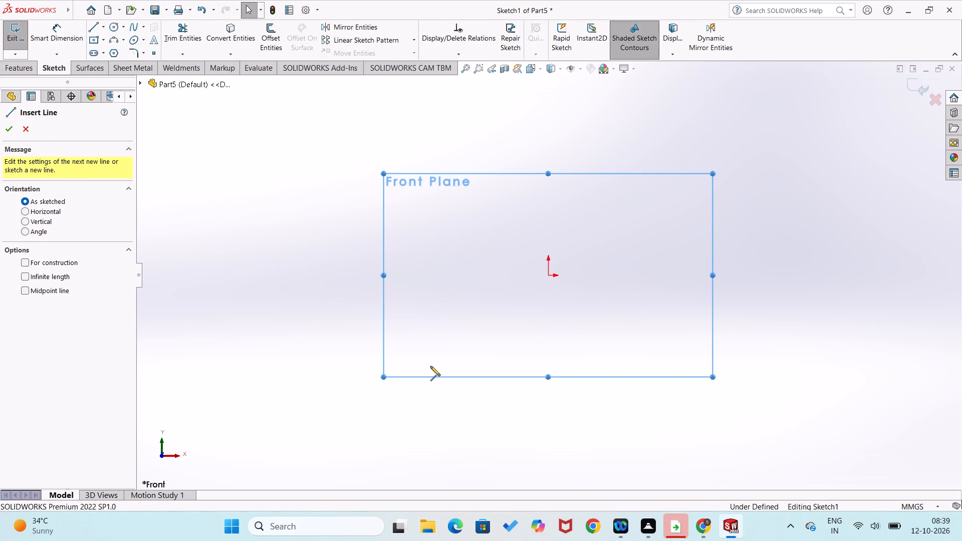
click(549, 274)
click(625, 277)
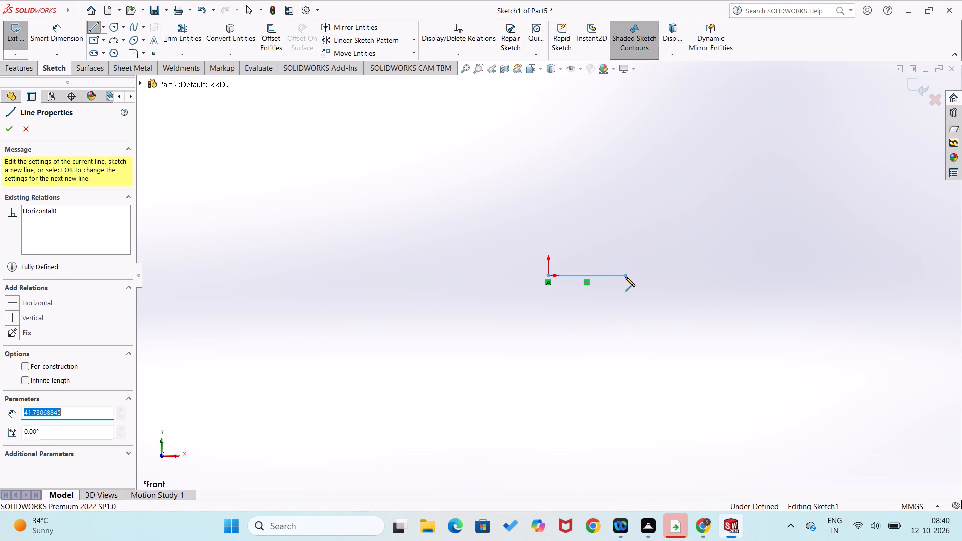
click(628, 102)
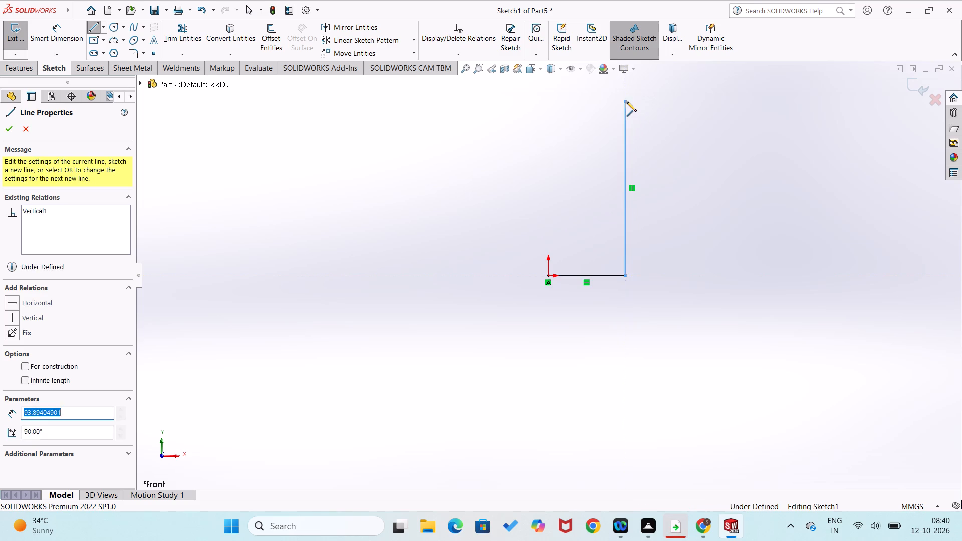
click(613, 102)
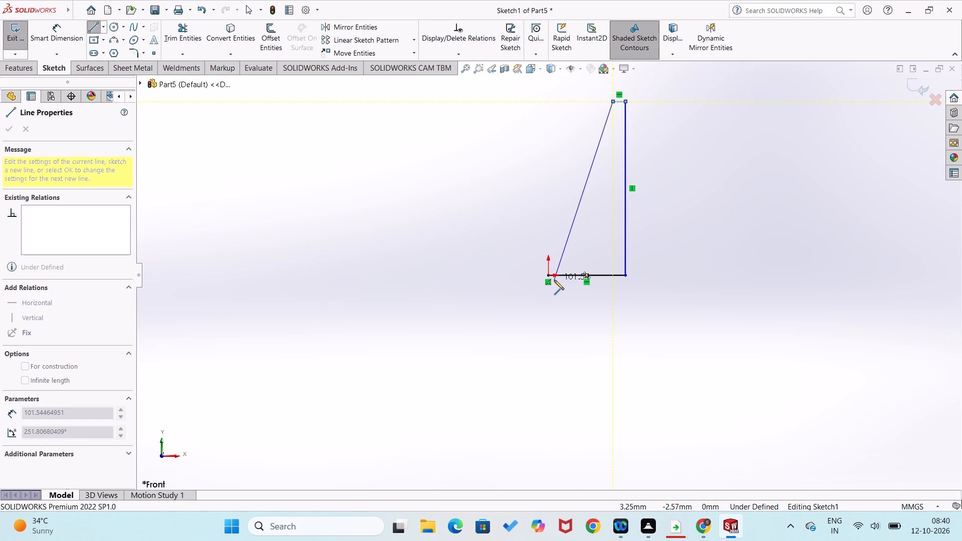
click(550, 275)
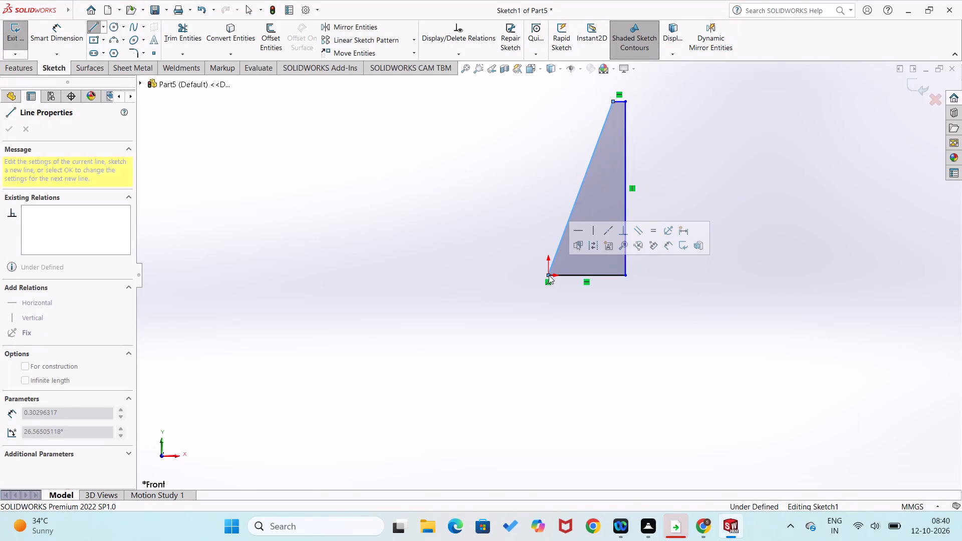
Dimension the profile's base to 50 mm and the angle between the base and the slanted line to 75°.
right_drag(506, 319, 534, 231)
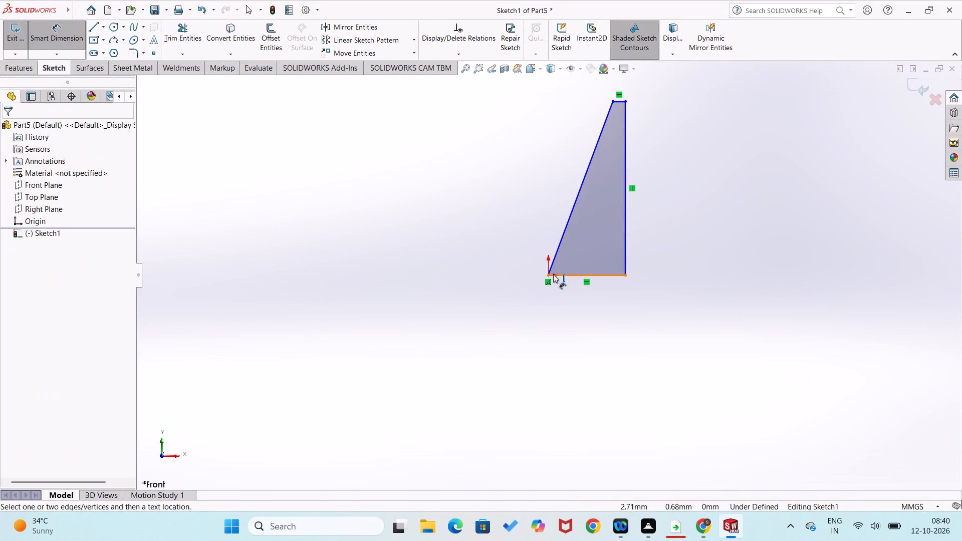
click(557, 275)
click(566, 311)
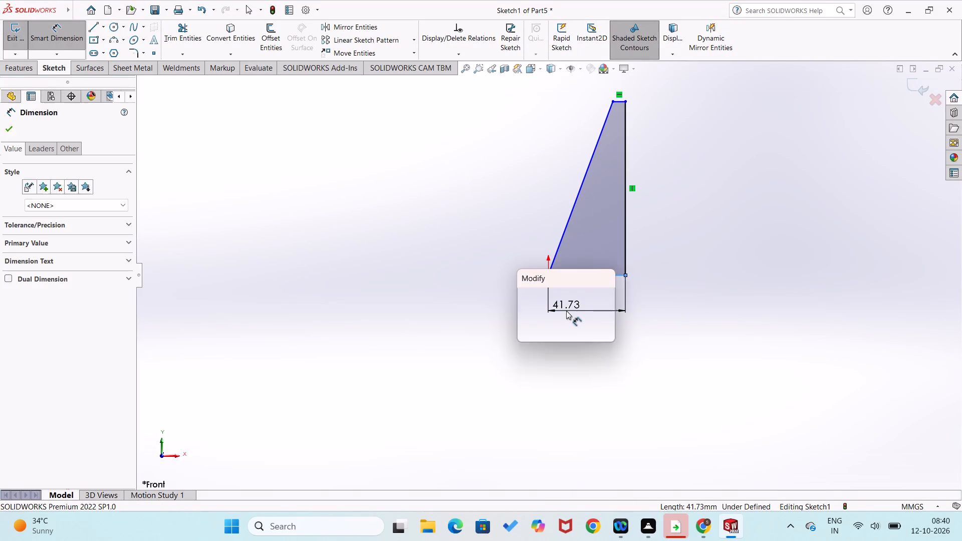
text(50)
key(Return)
click(430, 352)
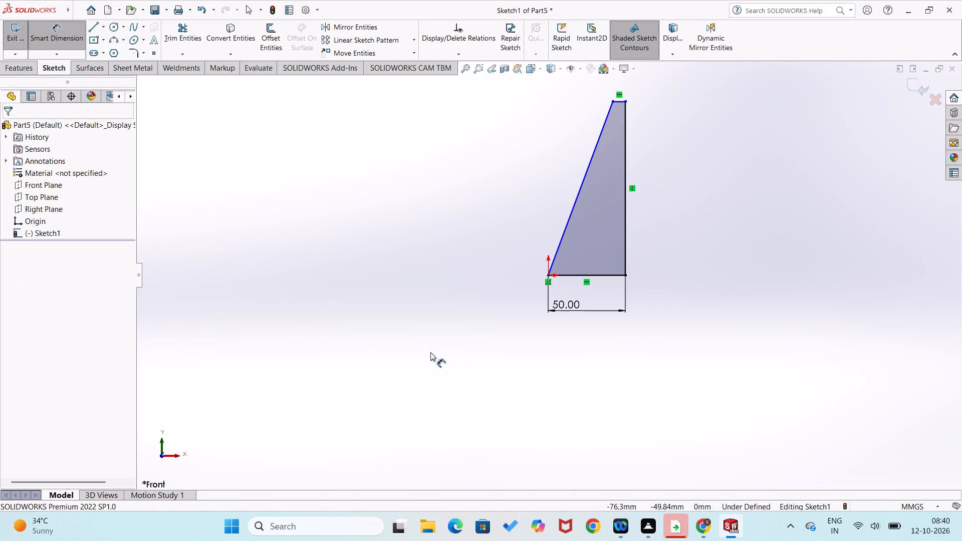
click(572, 272)
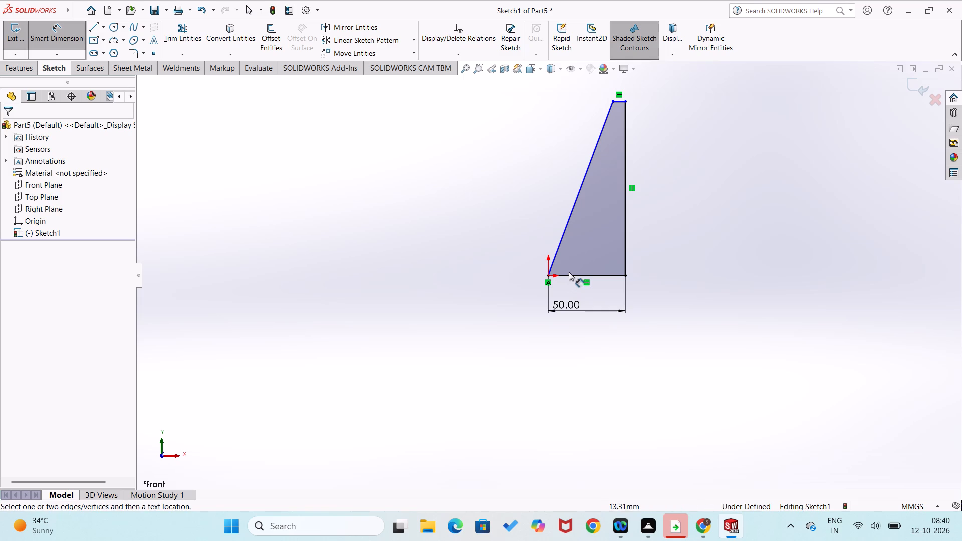
click(567, 277)
click(554, 256)
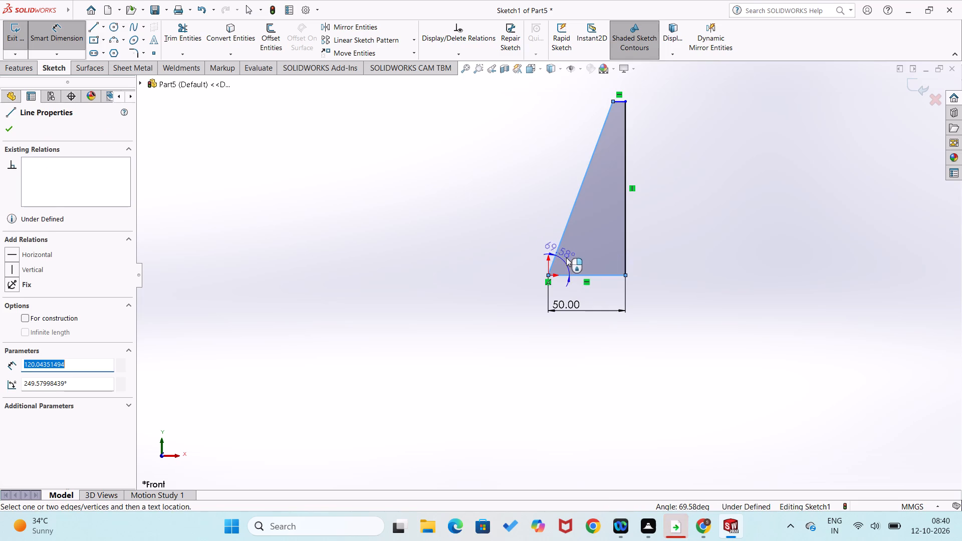
click(580, 256)
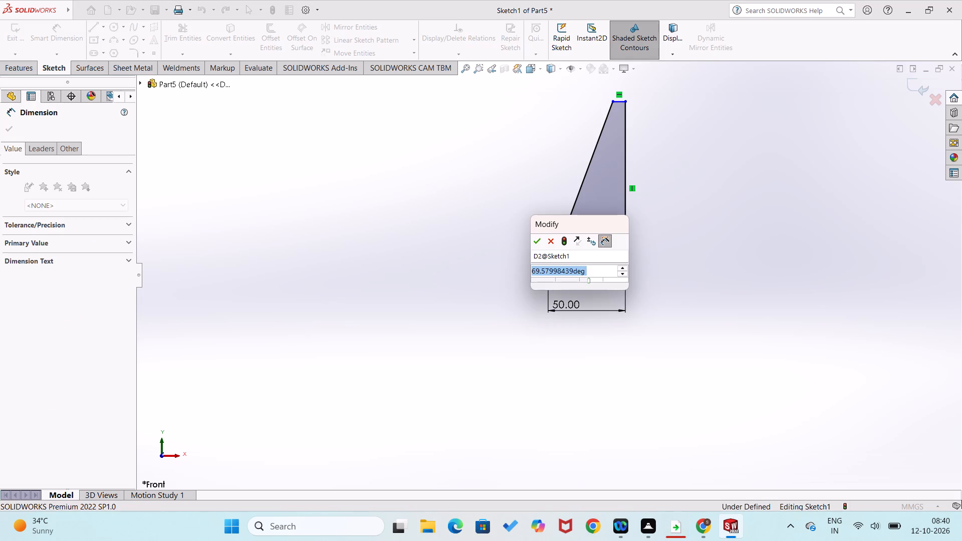
text(75)
key(Return)
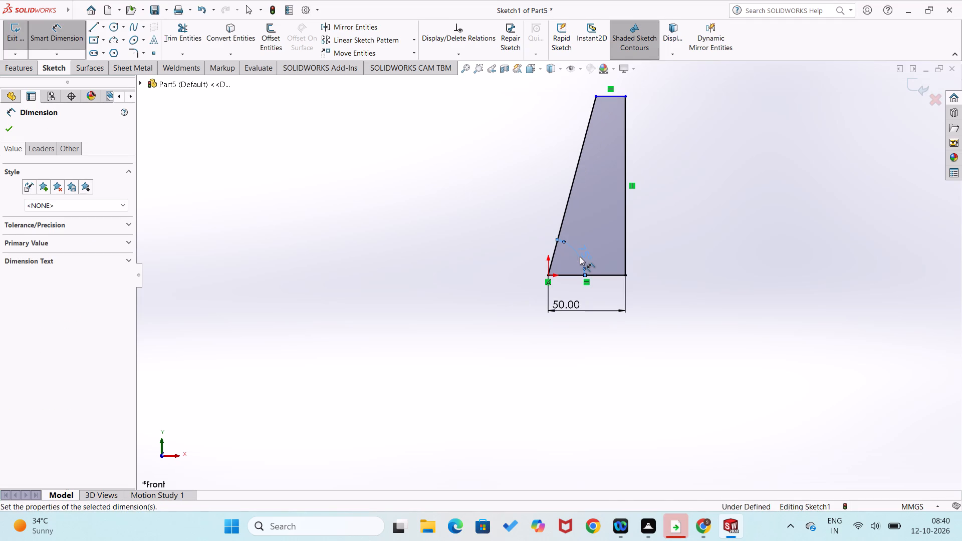
click(530, 230)
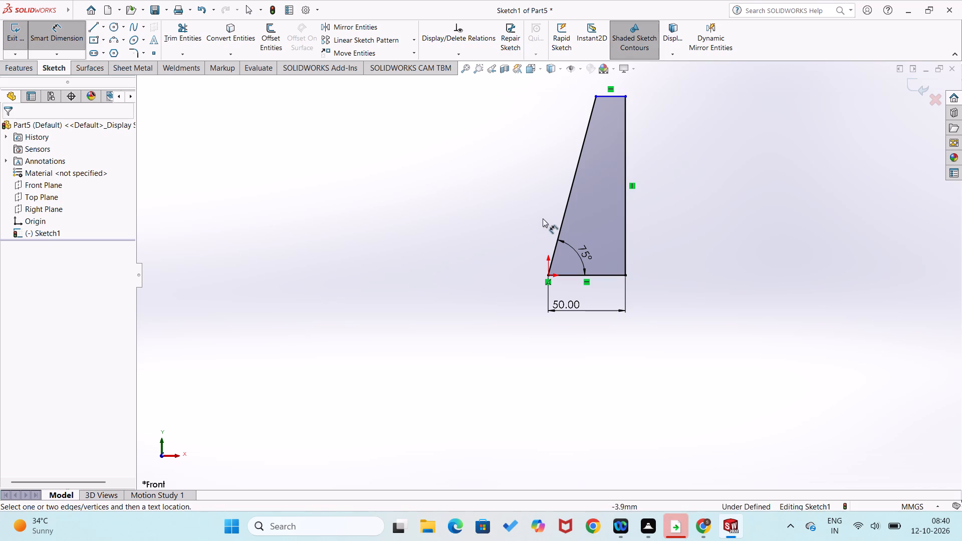
Dimension the profile's vertical side to 160 mm.
click(625, 222)
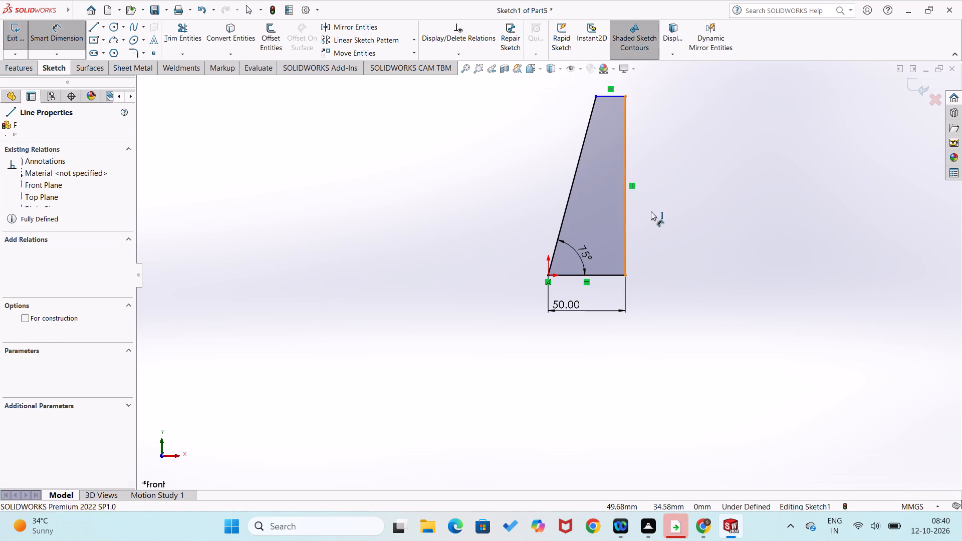
click(651, 211)
text(160)
key(Return)
scroll(649, 210, up, 3)
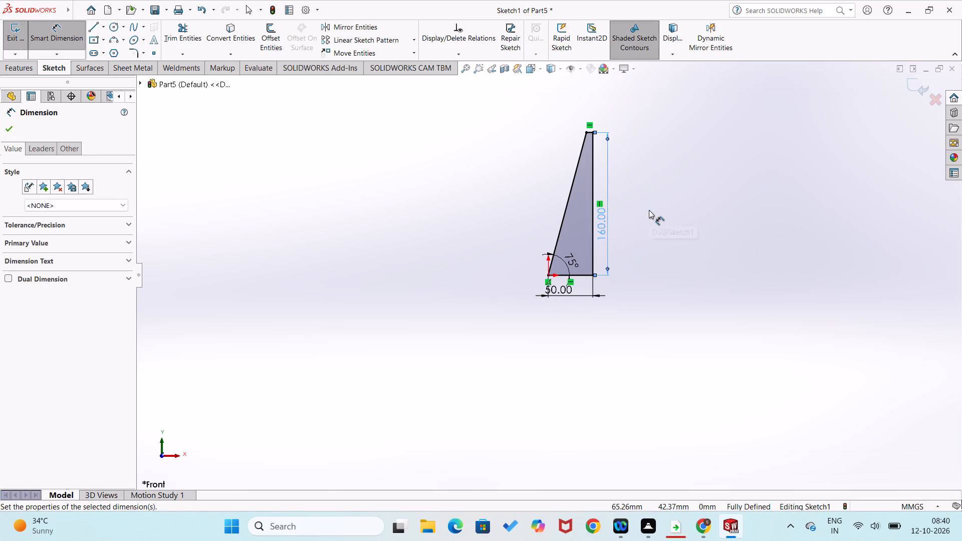
click(641, 184)
scroll(628, 182, down, 1)
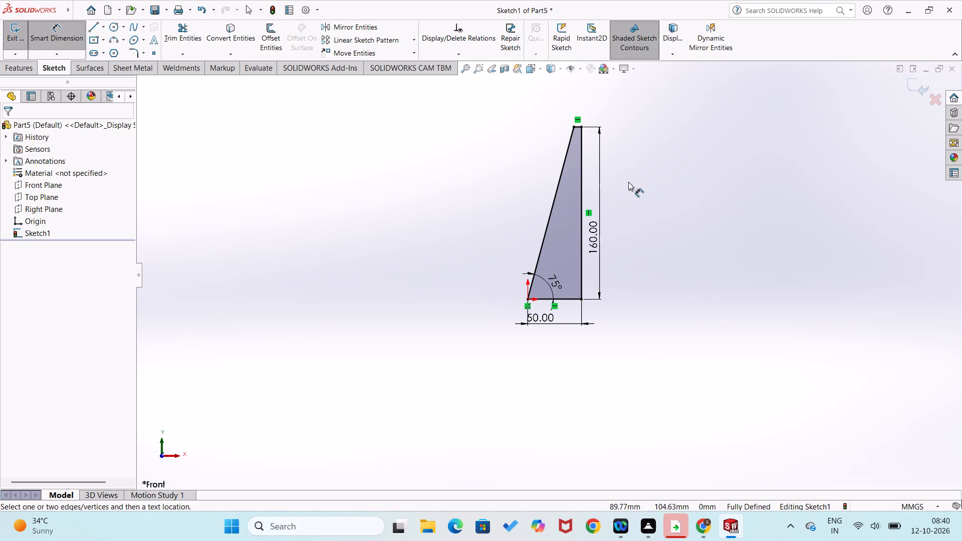
Extrude the tapered profile 15 mm blind with the direction reversed.
click(26, 71)
click(21, 44)
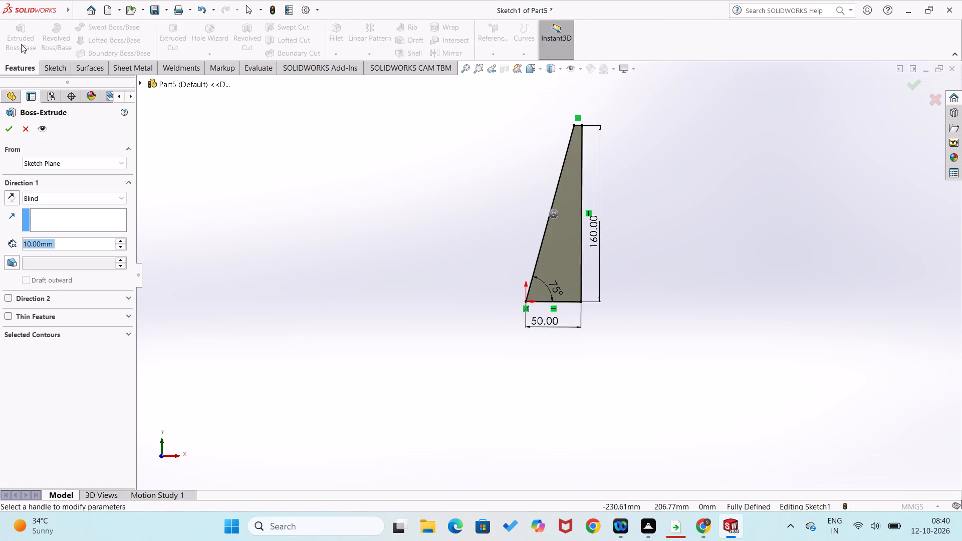
text(15)
key(Return)
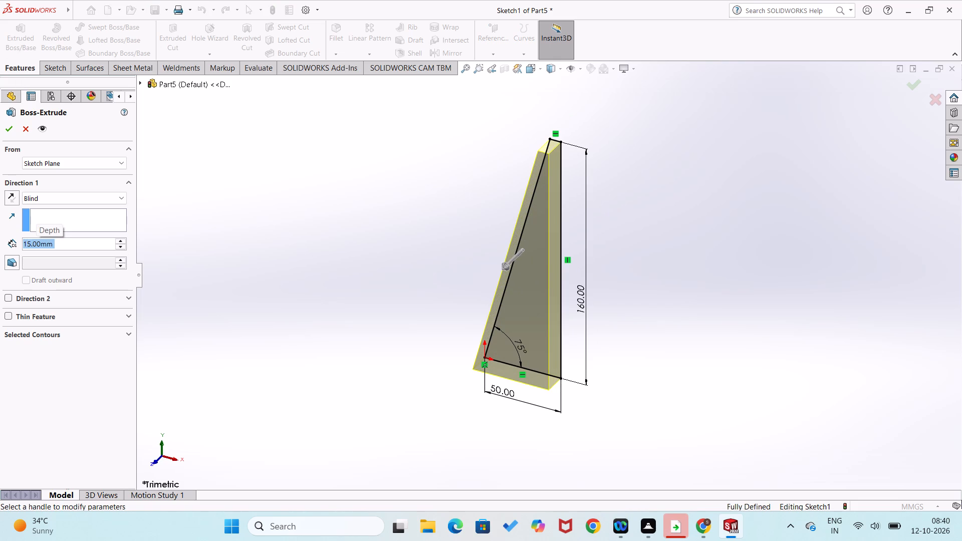
click(12, 200)
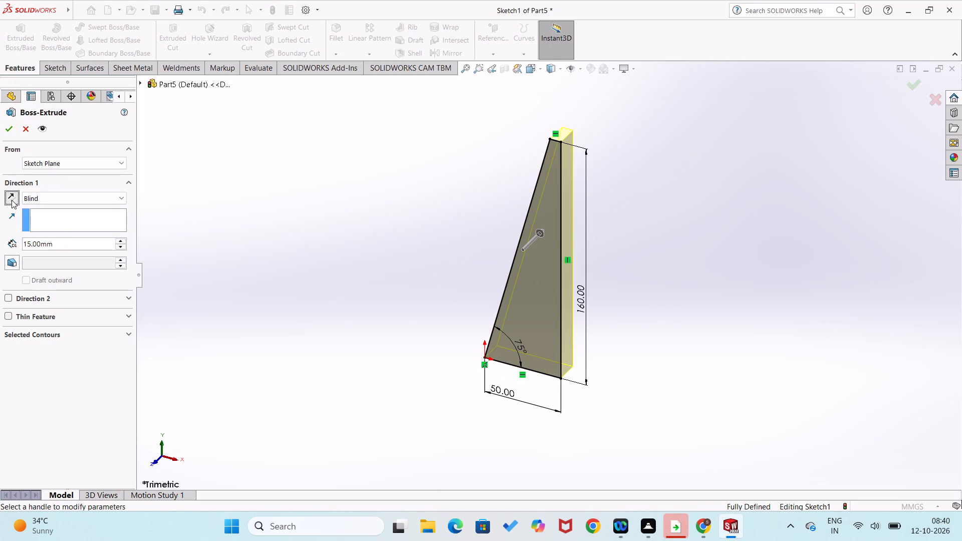
click(12, 129)
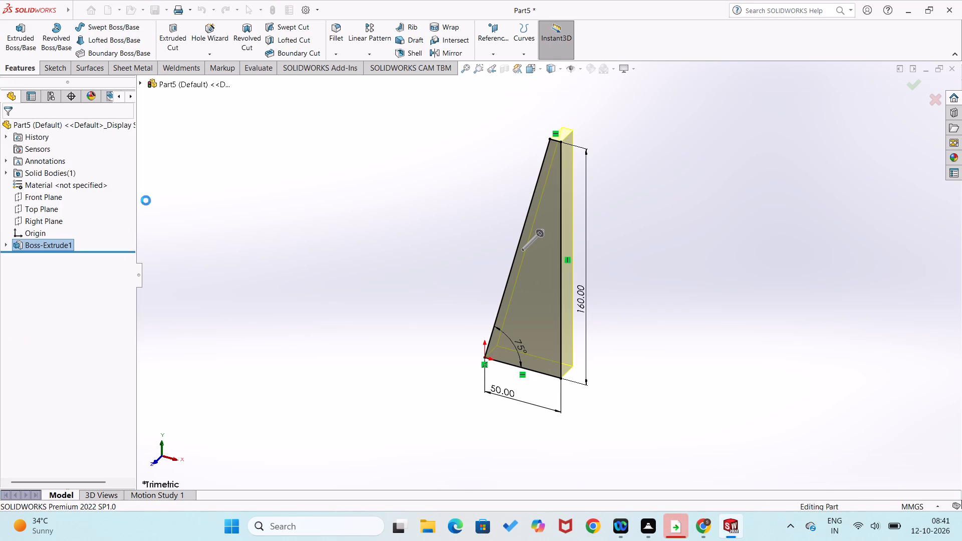
click(155, 202)
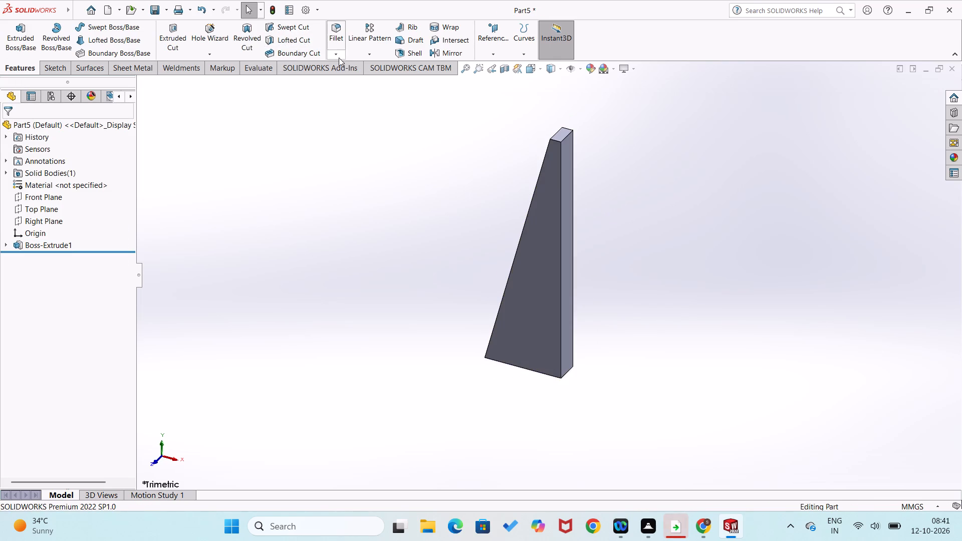
Chamfer the edge between the bottom face and the tall vertical side face at 10 mm and 45°.
click(339, 57)
click(341, 80)
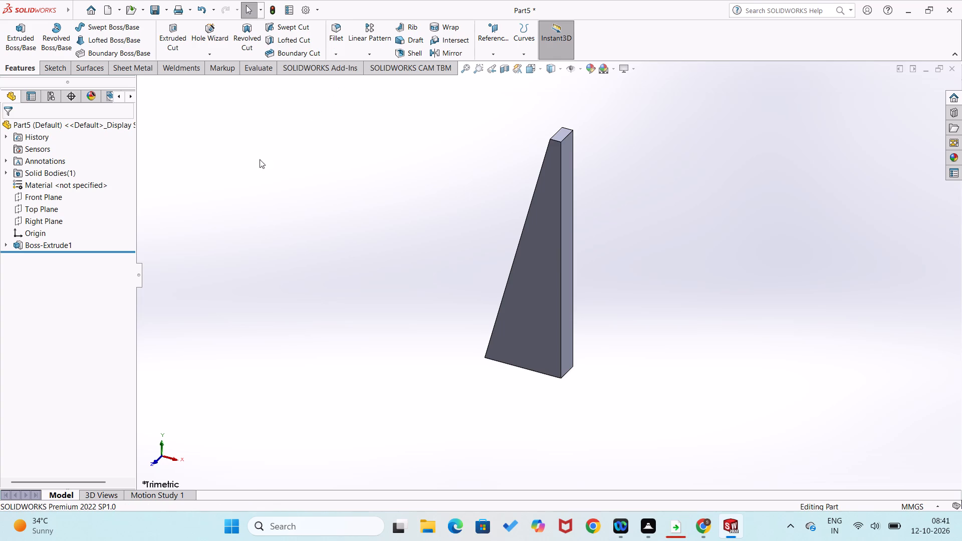
middle_drag(501, 412, 477, 371)
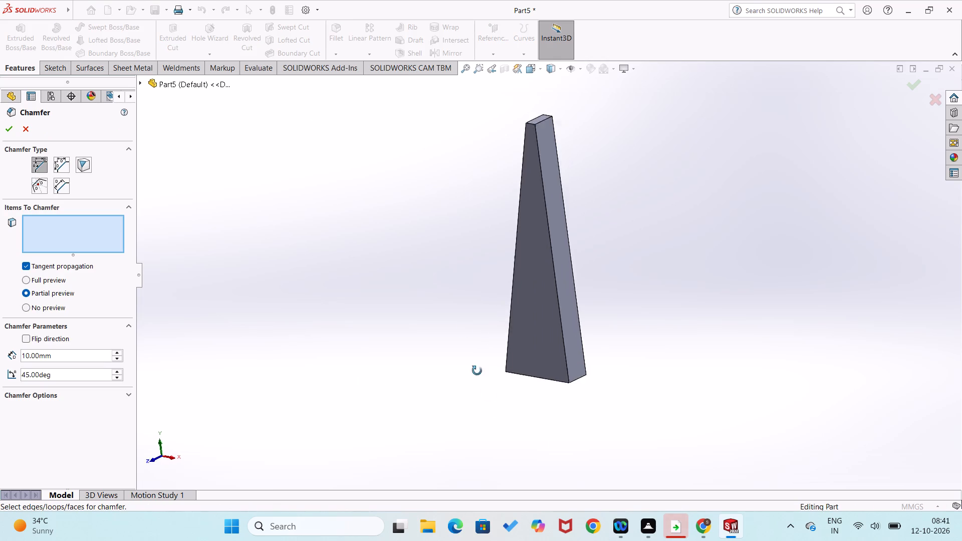
middle_drag(477, 371, 443, 274)
click(555, 341)
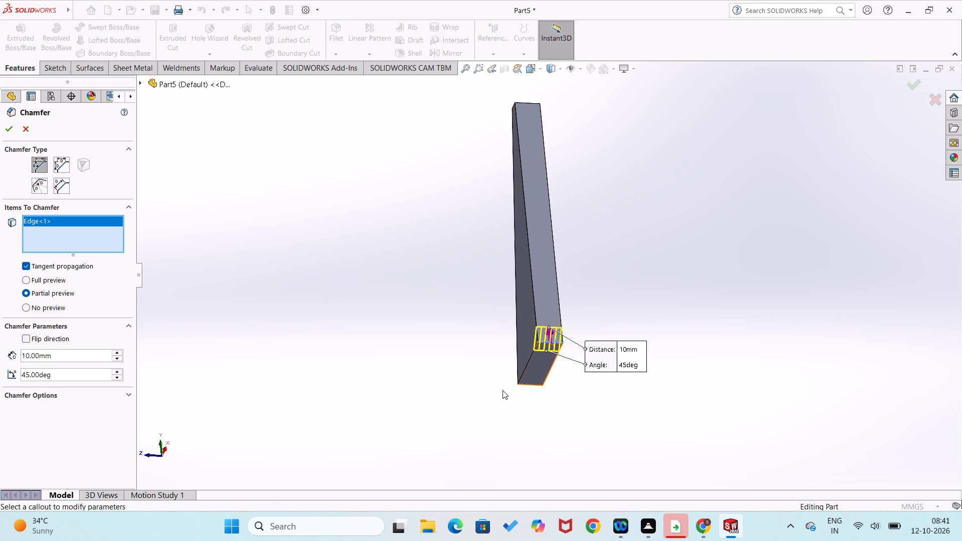
middle_drag(500, 399, 583, 445)
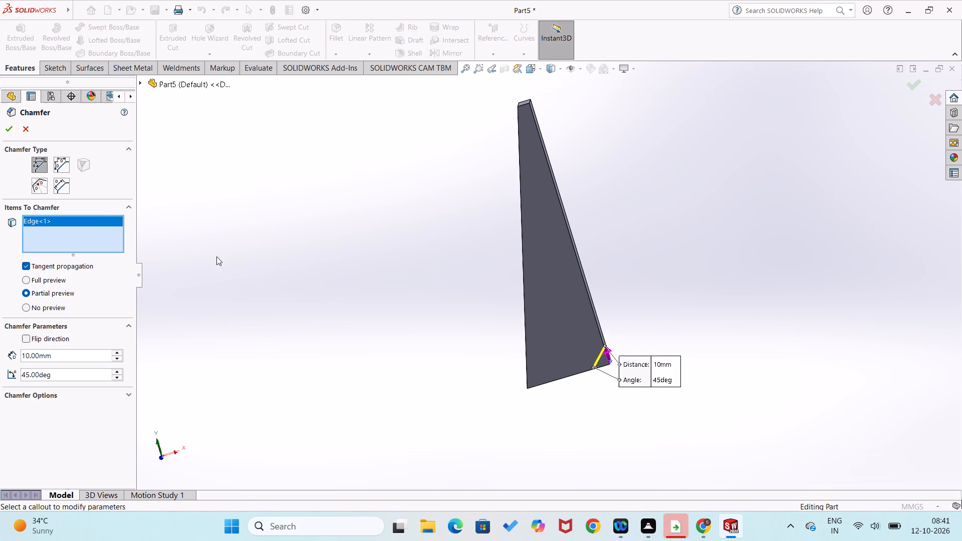
click(5, 132)
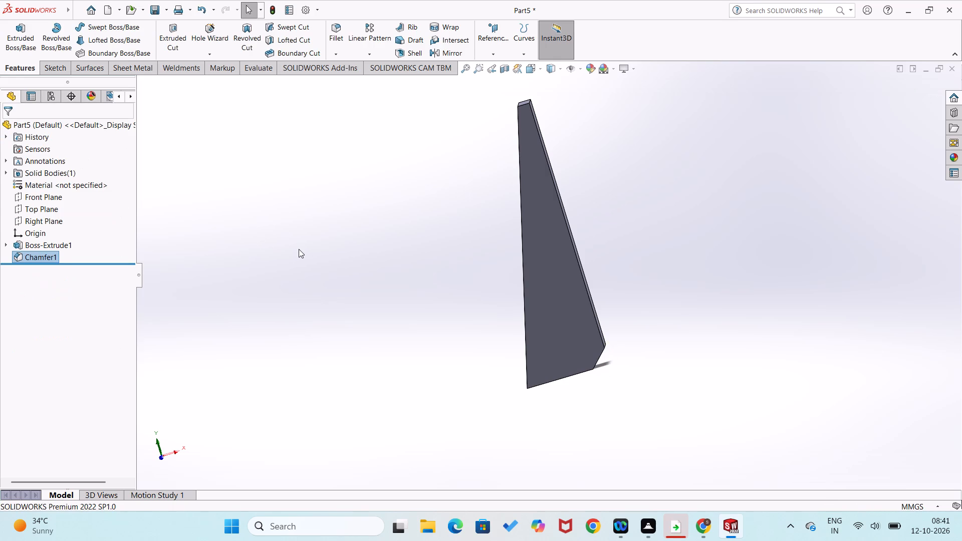
click(299, 249)
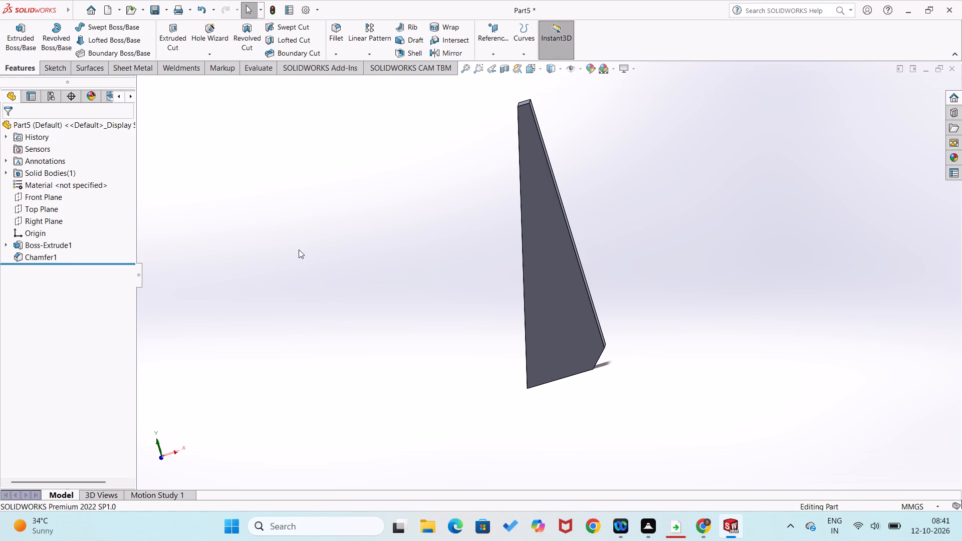
Save the tapered part in isometric view as module 444 in the Naidu 40 folder and close it.
key(ctrl+7)
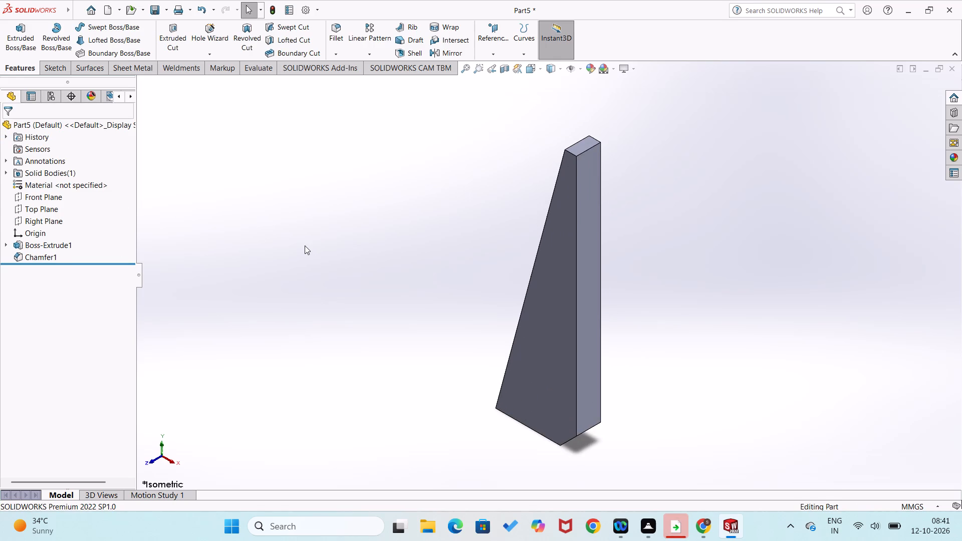
key(ctrl+s)
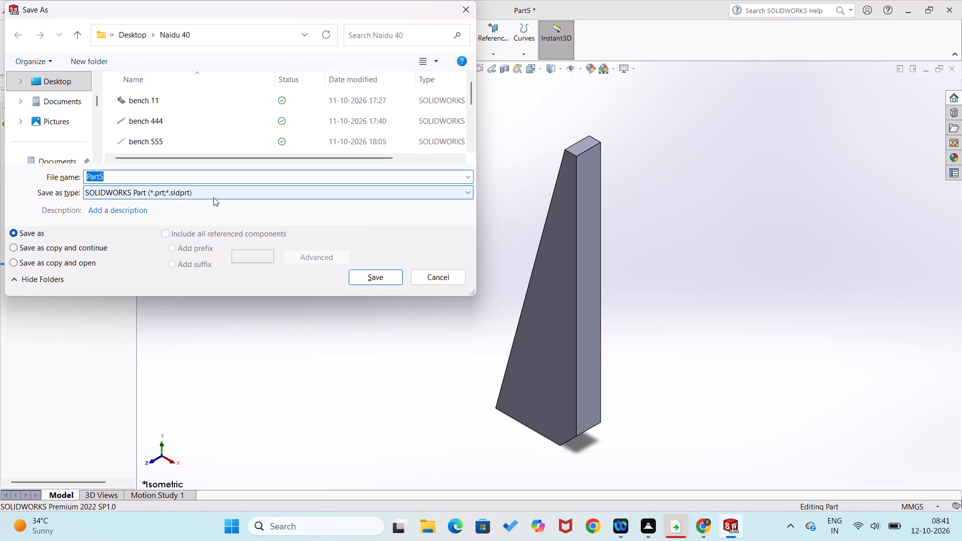
text(module)
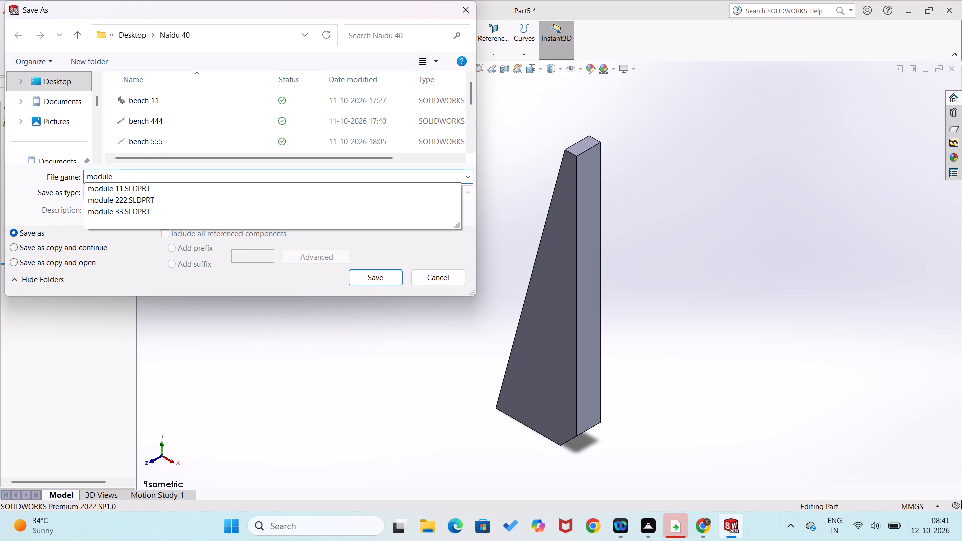
key(space)
text(444)
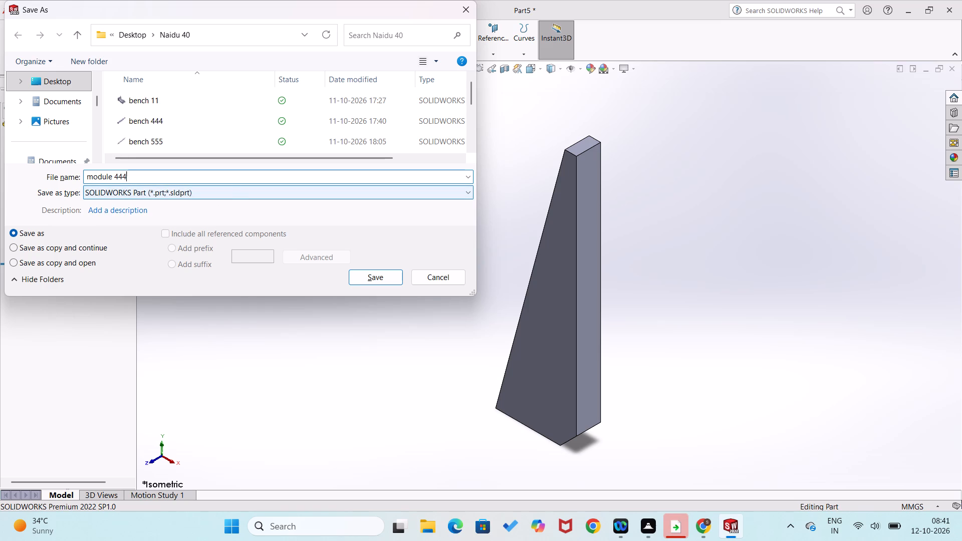
click(381, 276)
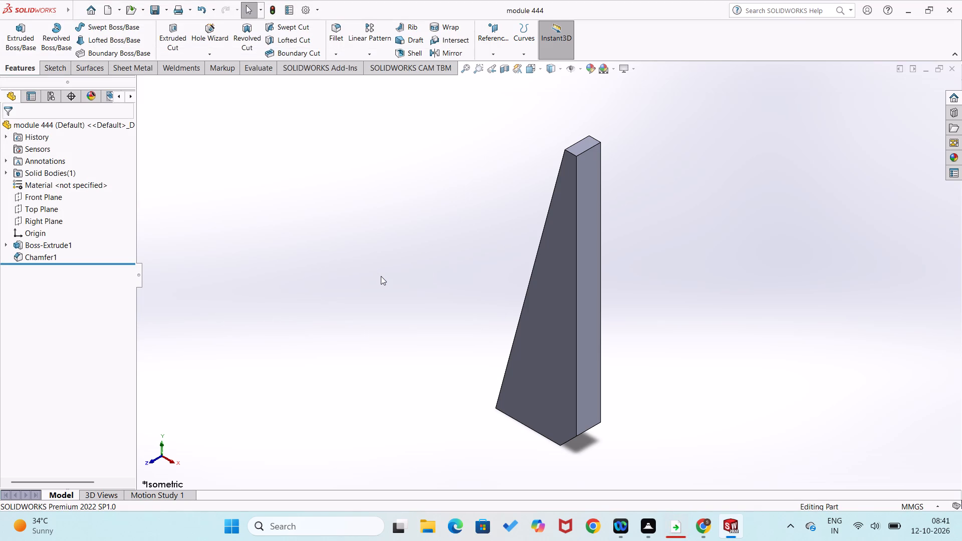
click(955, 72)
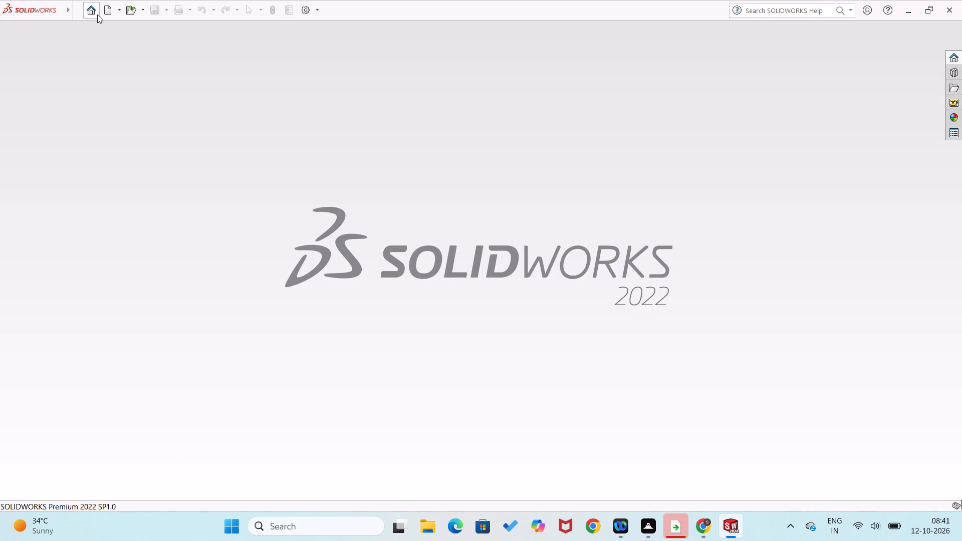
Create another new part and start a sketch on its Front Plane.
click(93, 12)
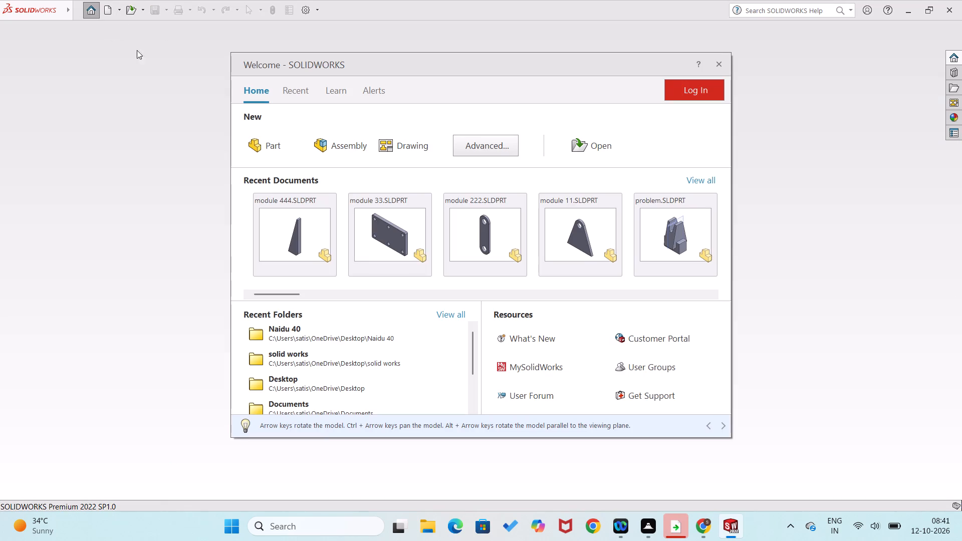
click(258, 143)
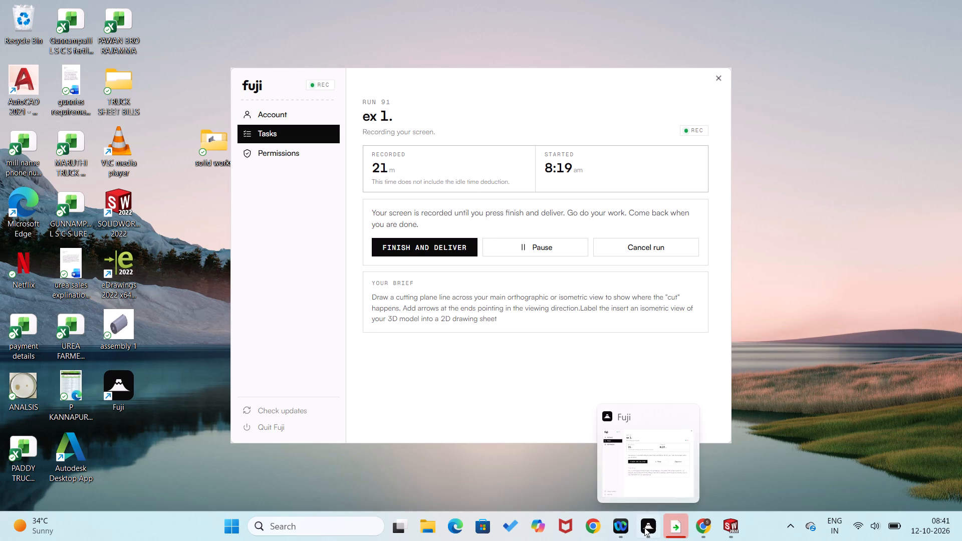
right_click(49, 185)
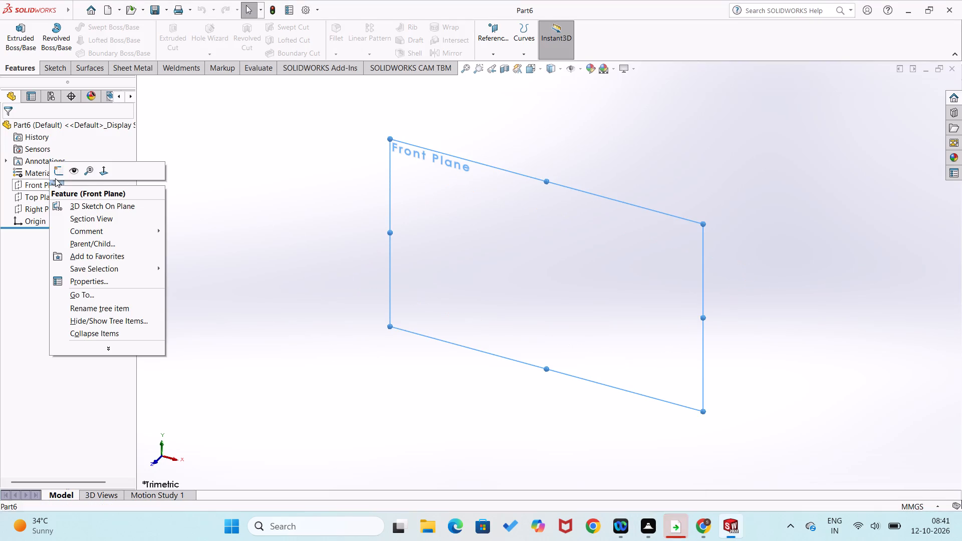
click(60, 171)
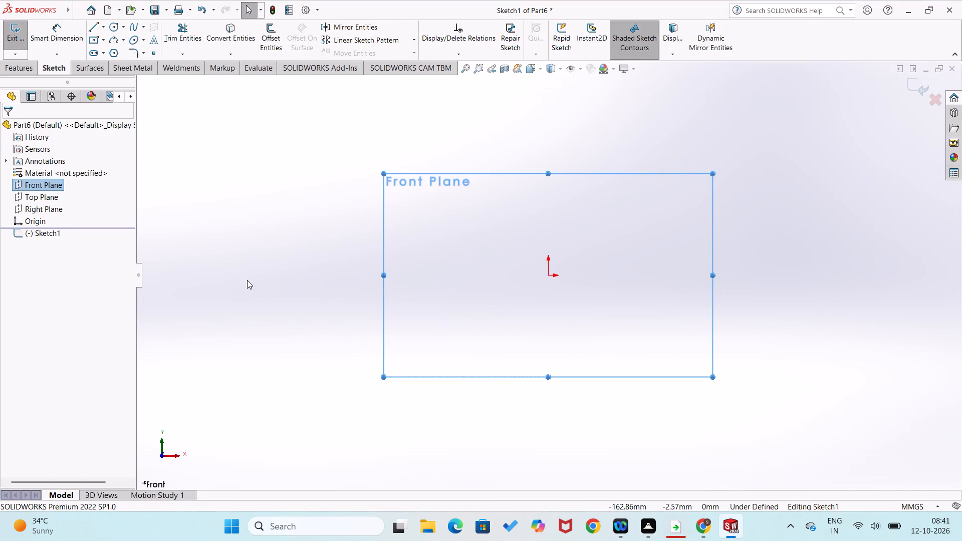
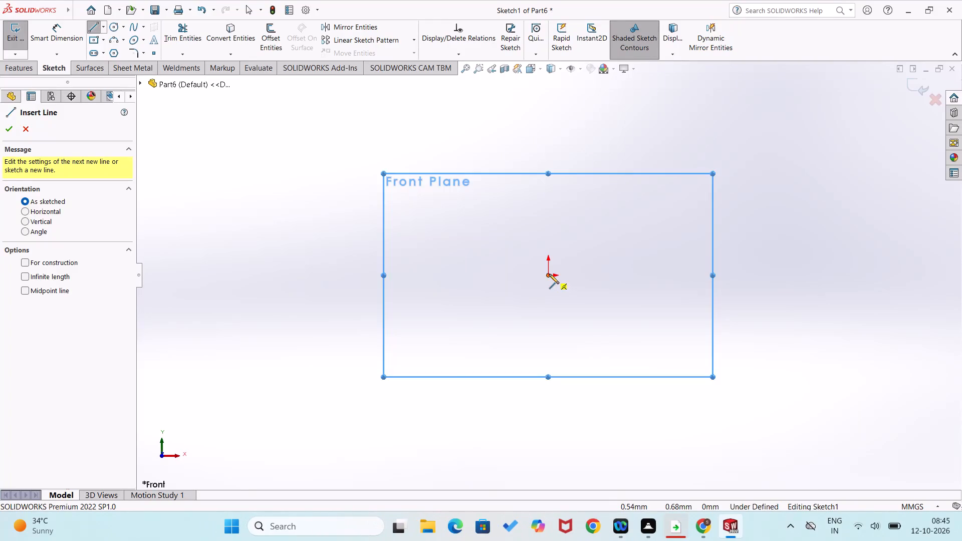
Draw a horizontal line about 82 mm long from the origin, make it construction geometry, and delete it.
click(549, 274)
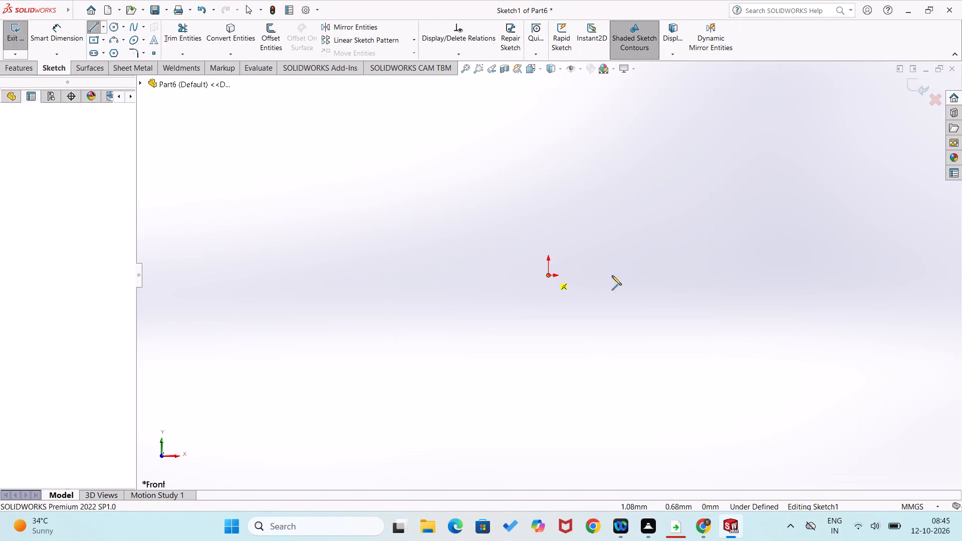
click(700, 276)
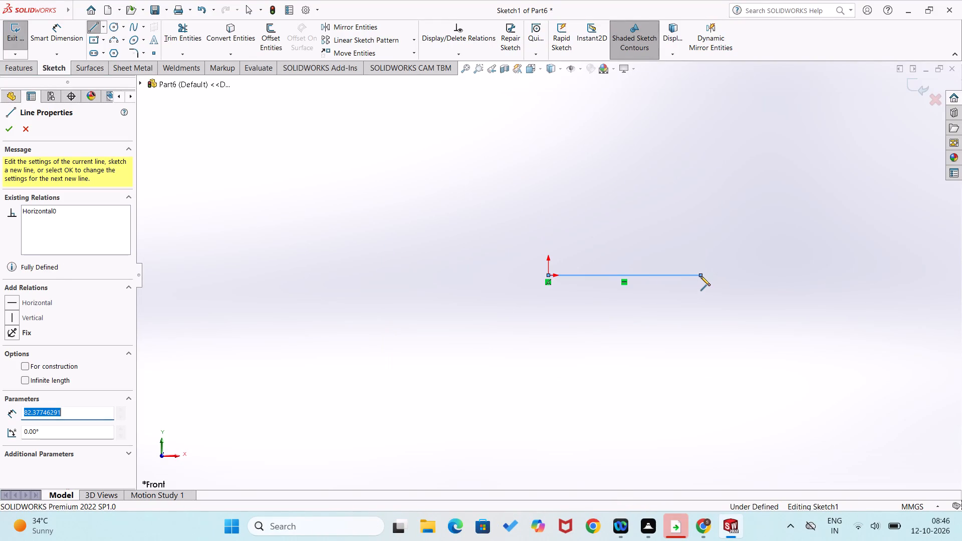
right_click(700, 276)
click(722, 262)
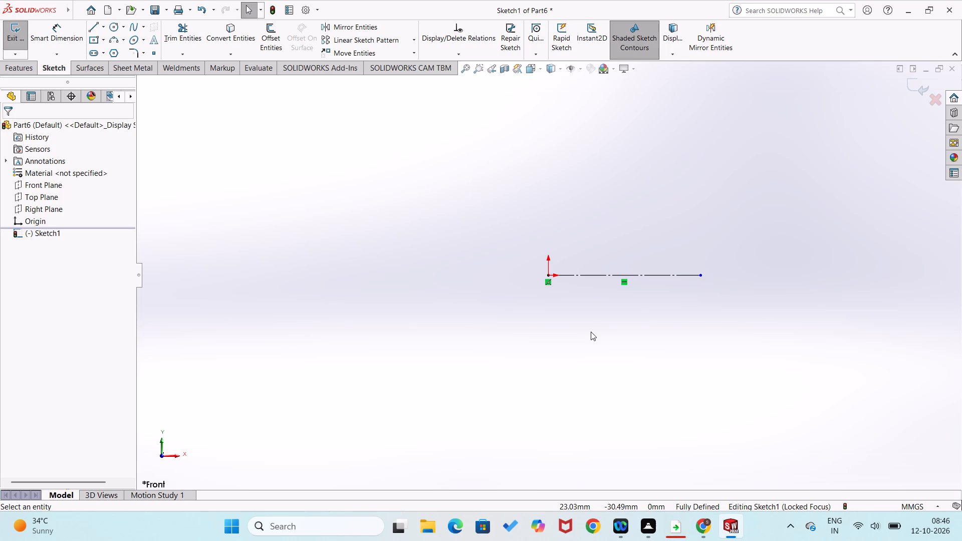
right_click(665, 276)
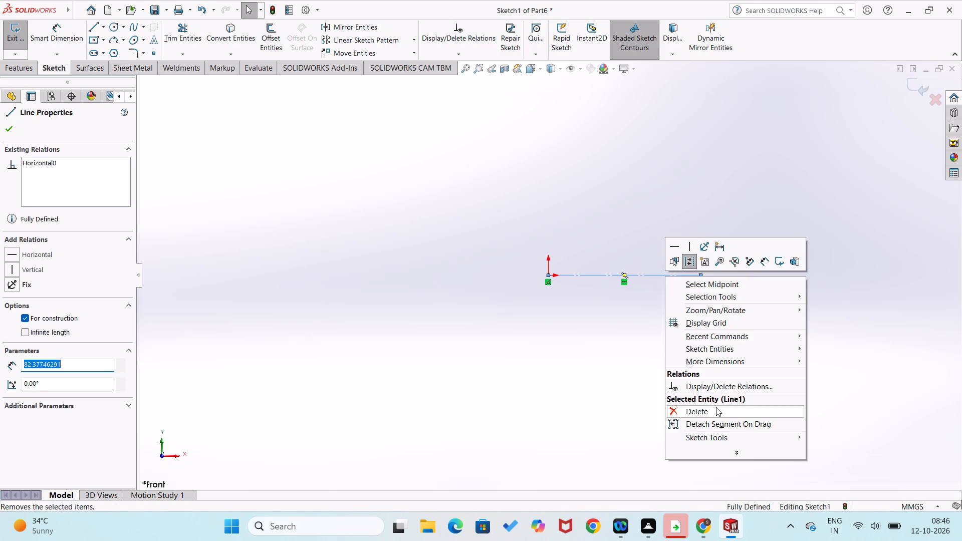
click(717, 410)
Sketch a circle centred on the origin and dimension its diameter to 80 mm.
right_drag(567, 367, 667, 383)
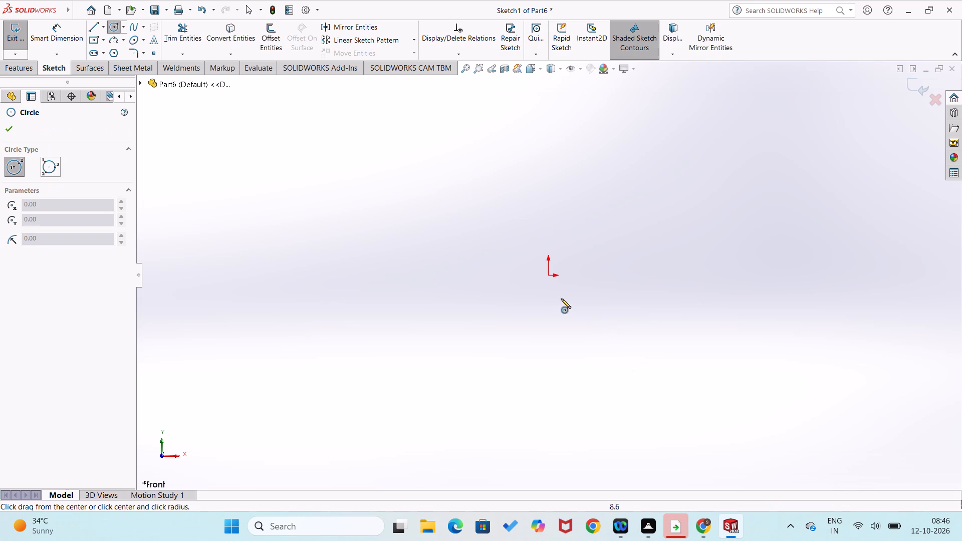
click(546, 276)
click(606, 313)
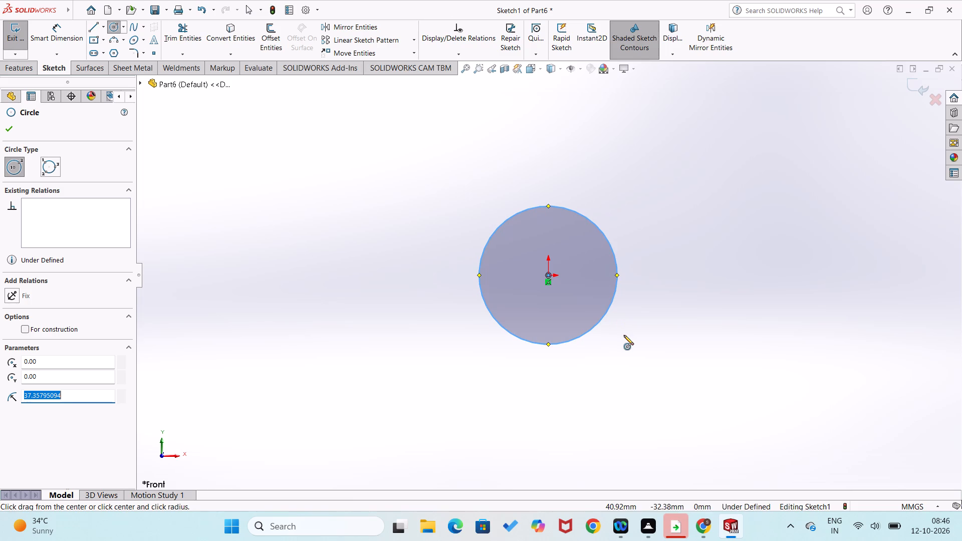
right_drag(624, 335, 708, 195)
click(618, 291)
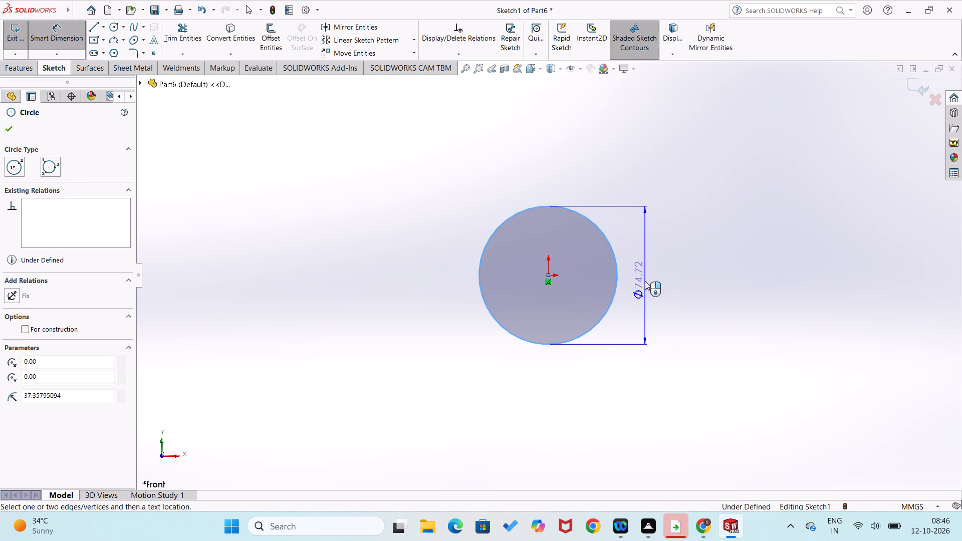
click(645, 281)
text(80)
key(Return)
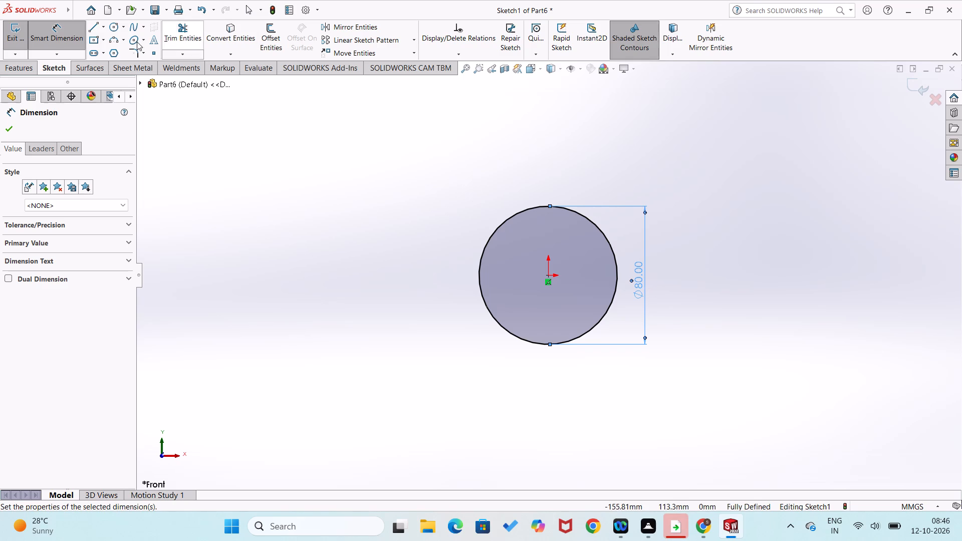
Extrude the 80 mm circle 30 mm blind.
click(24, 72)
click(18, 46)
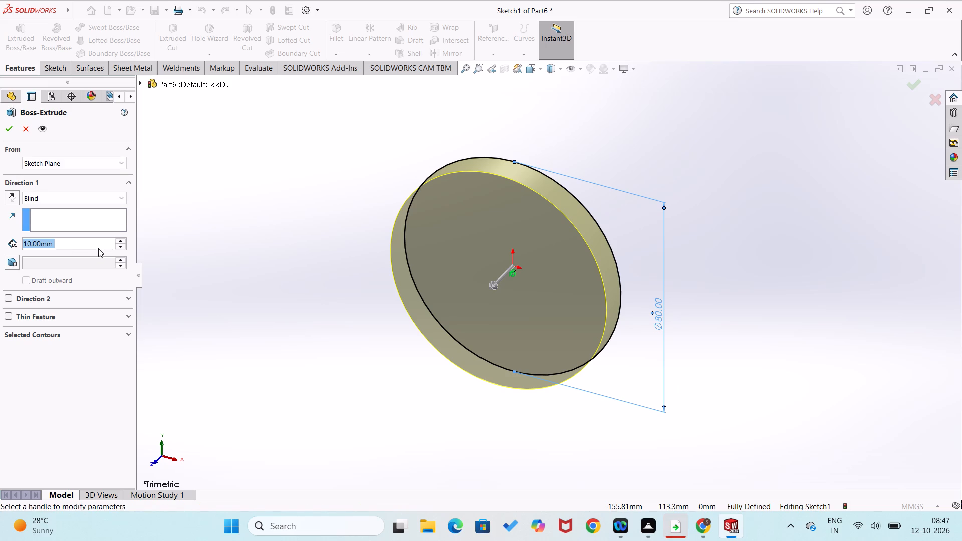
double_click(121, 240)
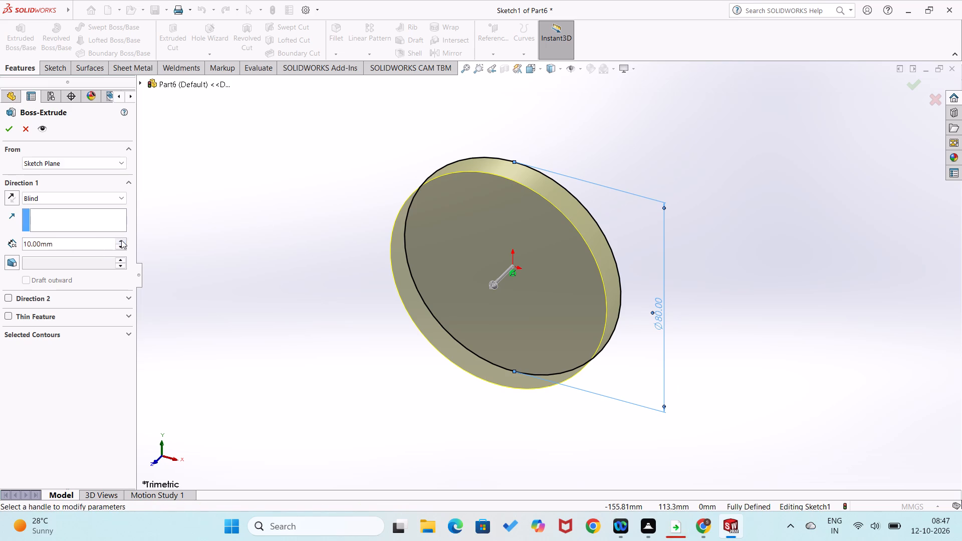
click(8, 131)
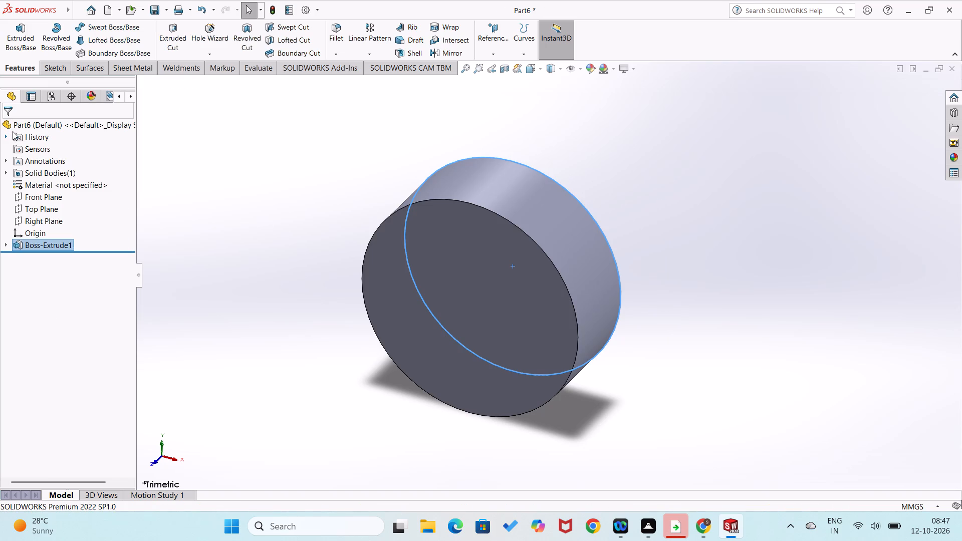
click(241, 235)
On the front face of the disc, sketch a circle centred on the origin with a 50 mm diameter.
right_click(456, 330)
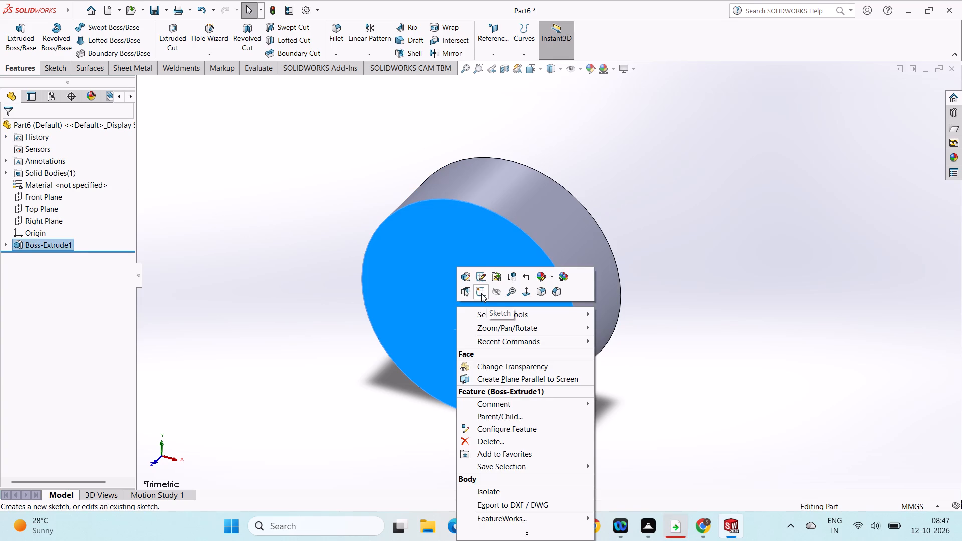
click(481, 293)
right_drag(278, 329, 291, 330)
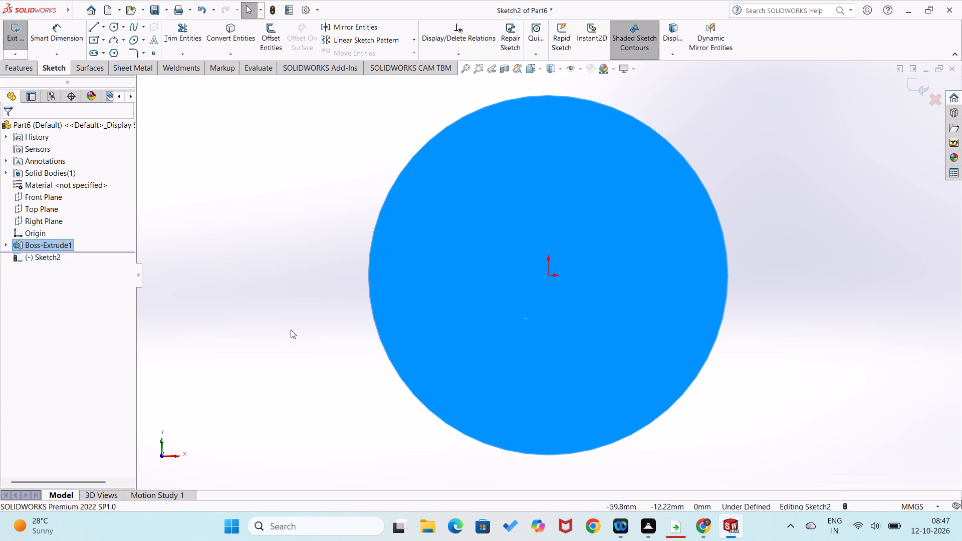
right_drag(291, 330, 363, 339)
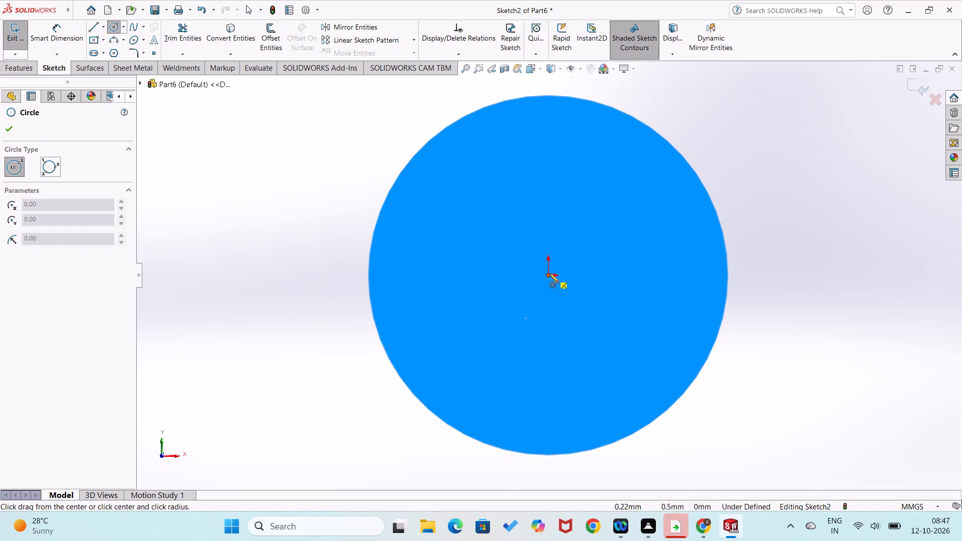
click(549, 273)
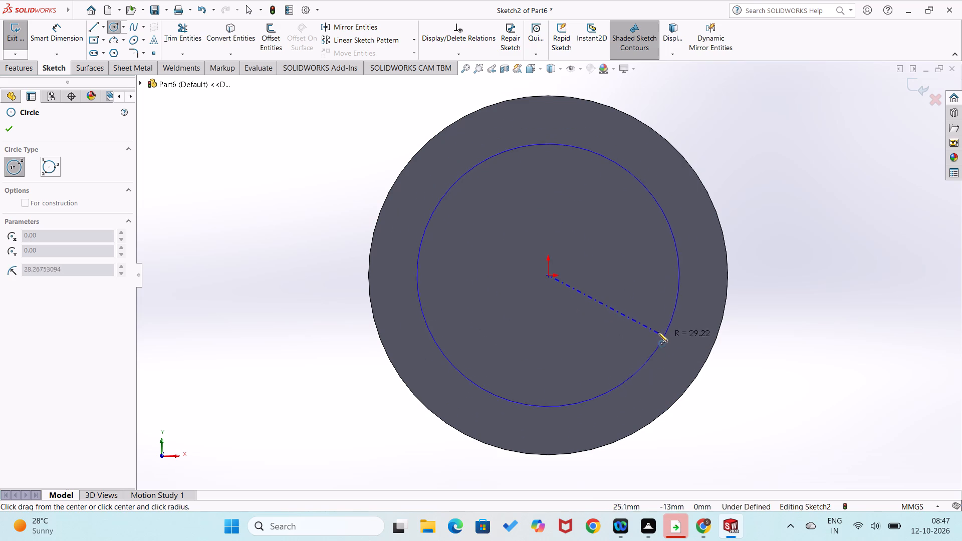
click(658, 331)
right_drag(689, 345, 675, 228)
click(671, 284)
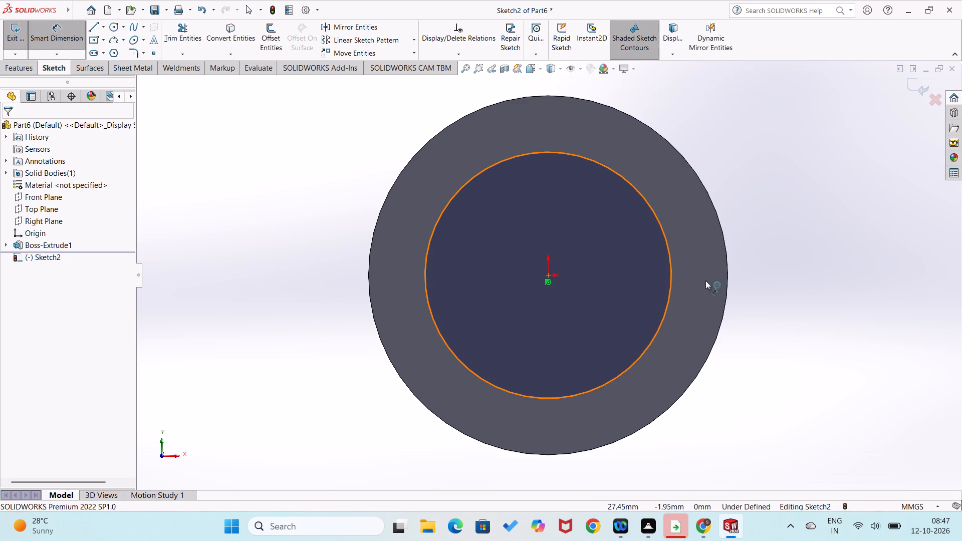
click(741, 277)
text(50)
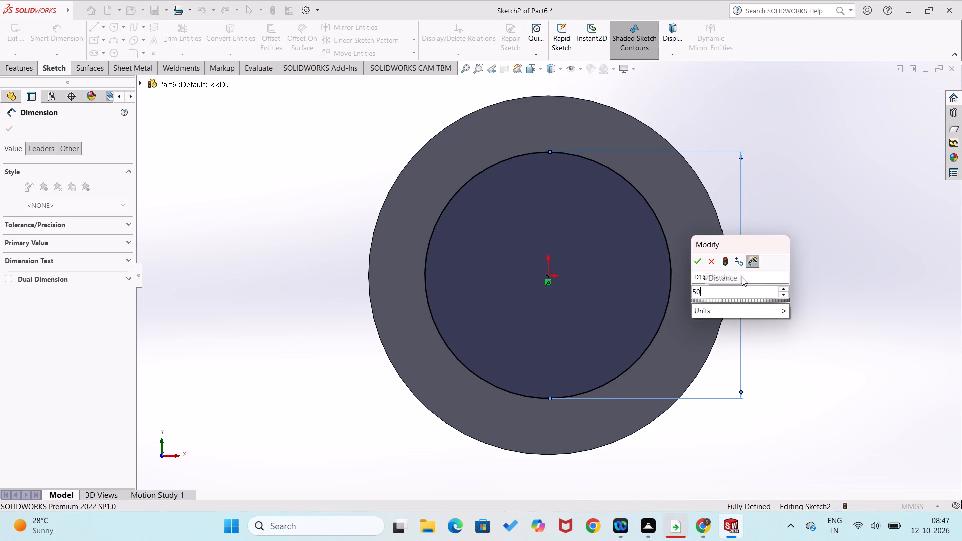
key(Return)
click(370, 312)
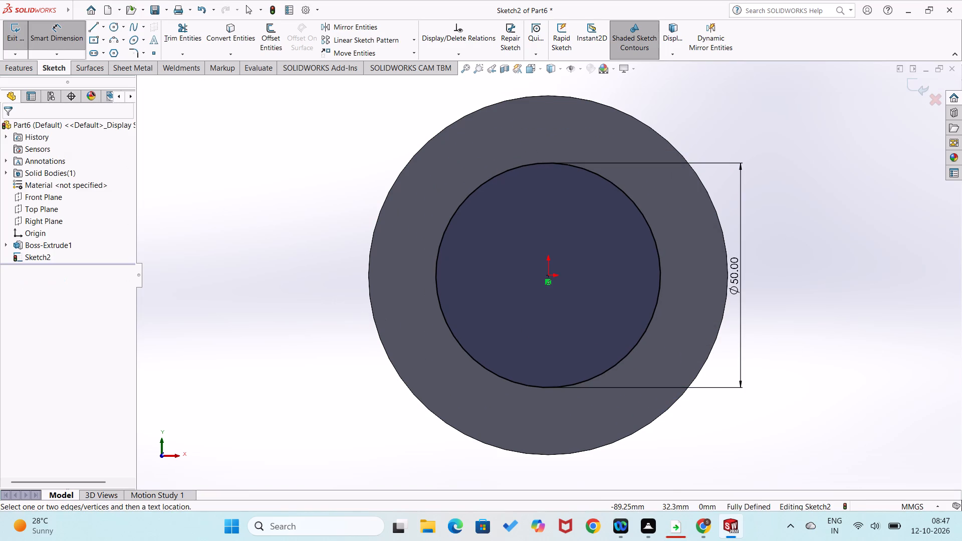
Extrude the 50 mm circle 90 mm blind outward from the disc, merged with the existing body.
click(12, 73)
click(9, 47)
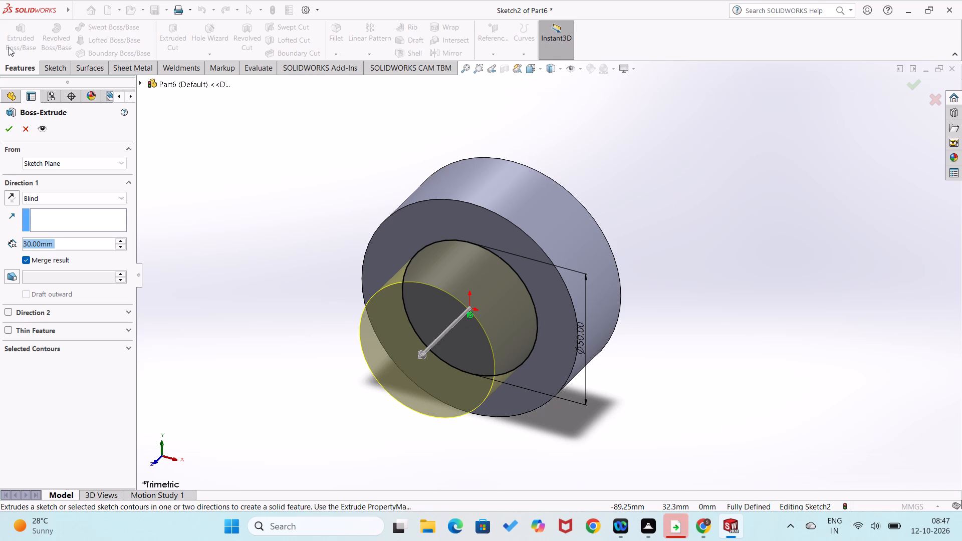
triple_click(121, 239)
click(121, 239)
click(121, 239)
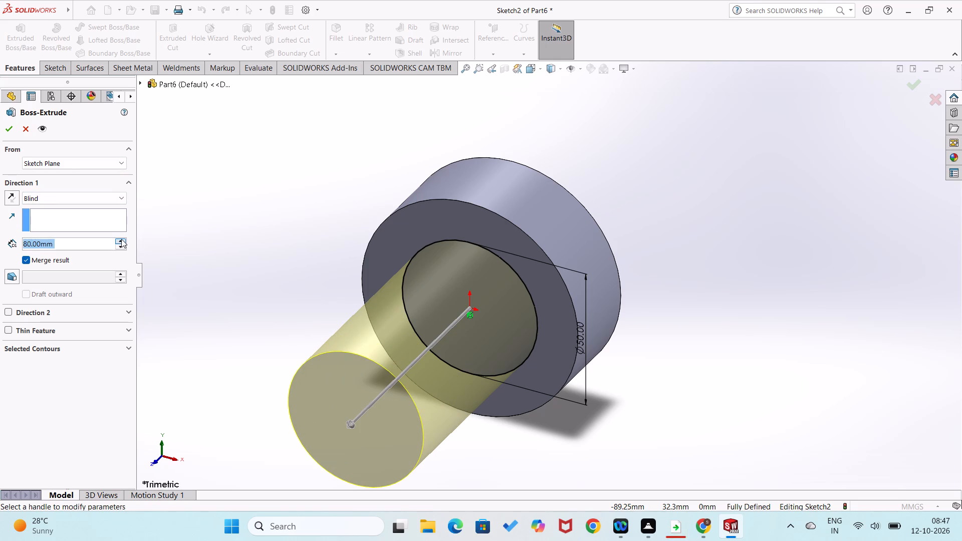
click(121, 239)
click(3, 128)
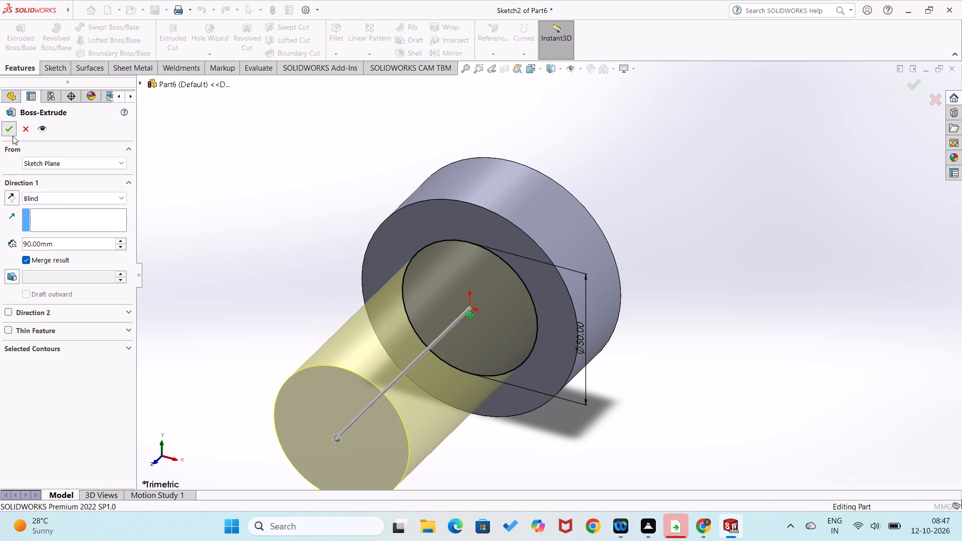
click(137, 176)
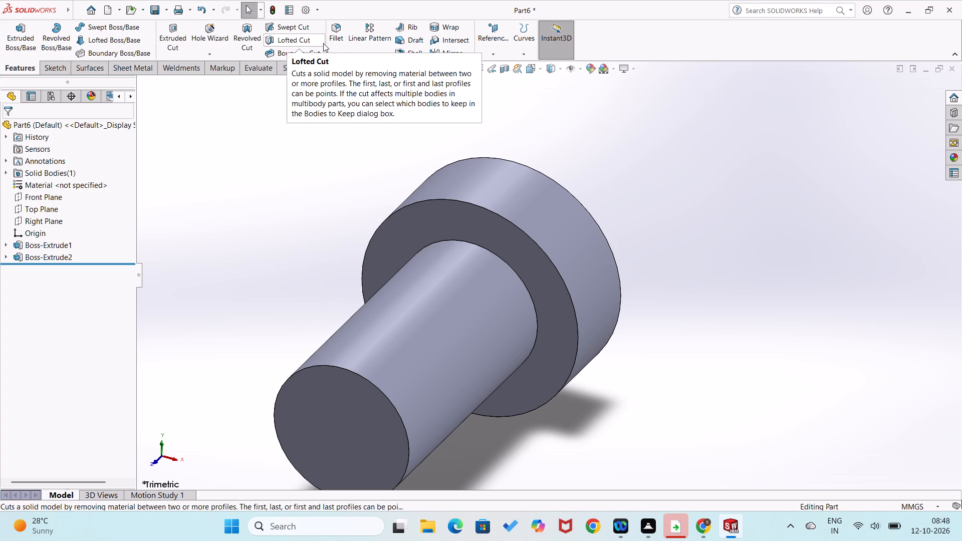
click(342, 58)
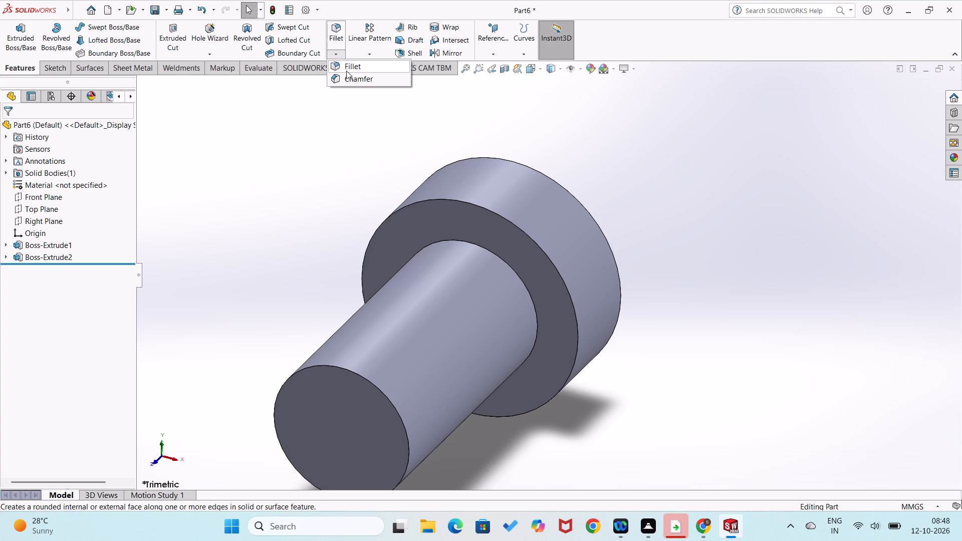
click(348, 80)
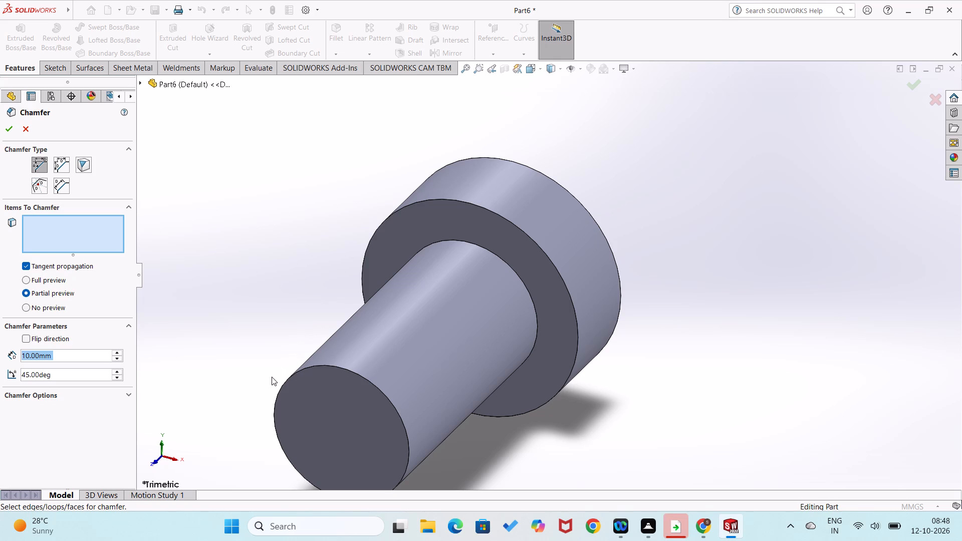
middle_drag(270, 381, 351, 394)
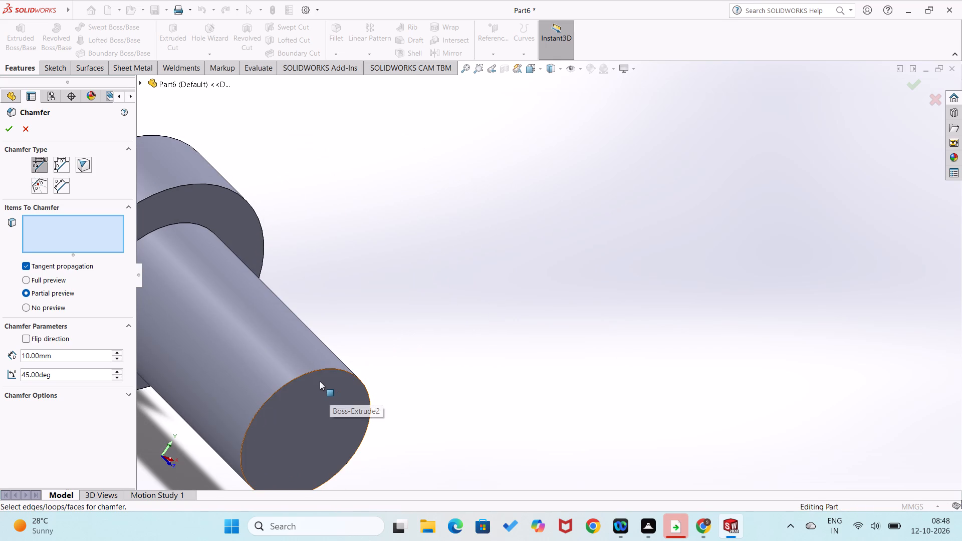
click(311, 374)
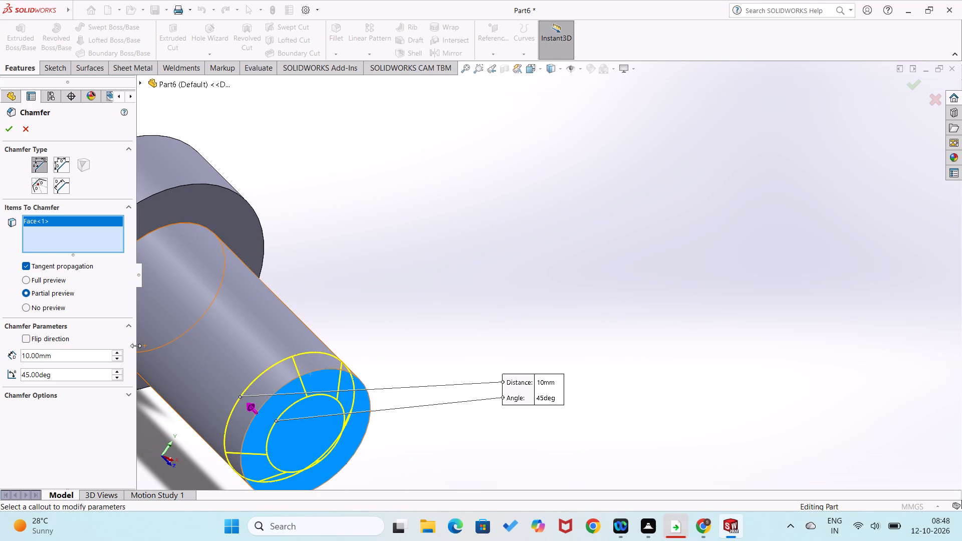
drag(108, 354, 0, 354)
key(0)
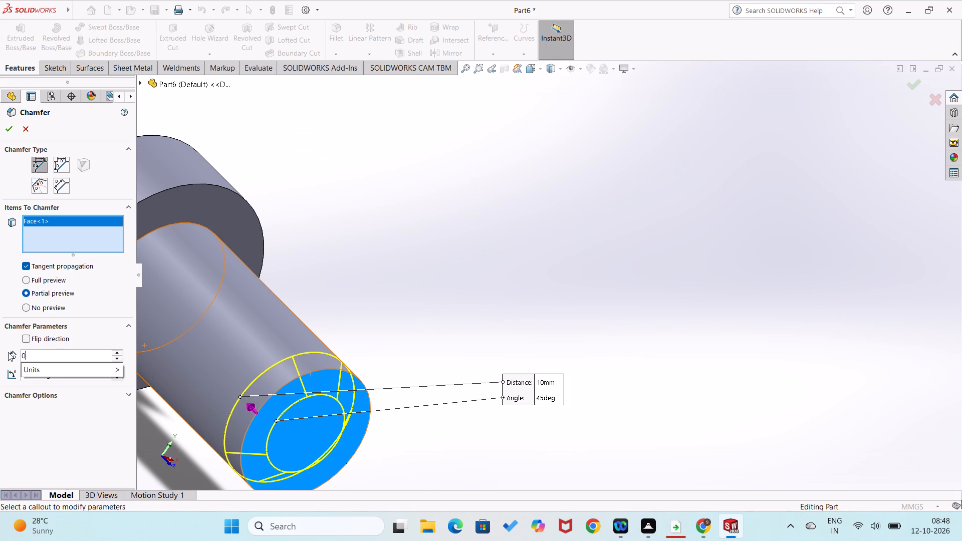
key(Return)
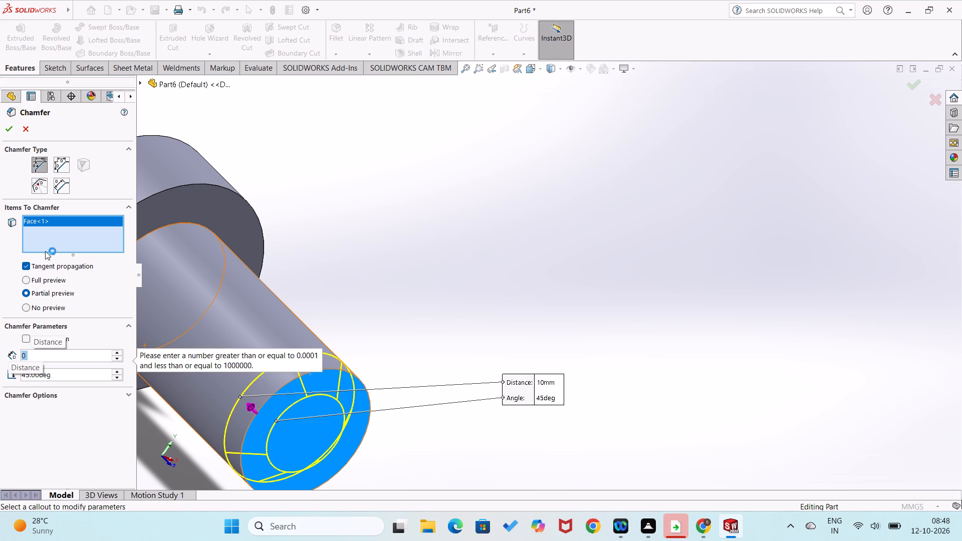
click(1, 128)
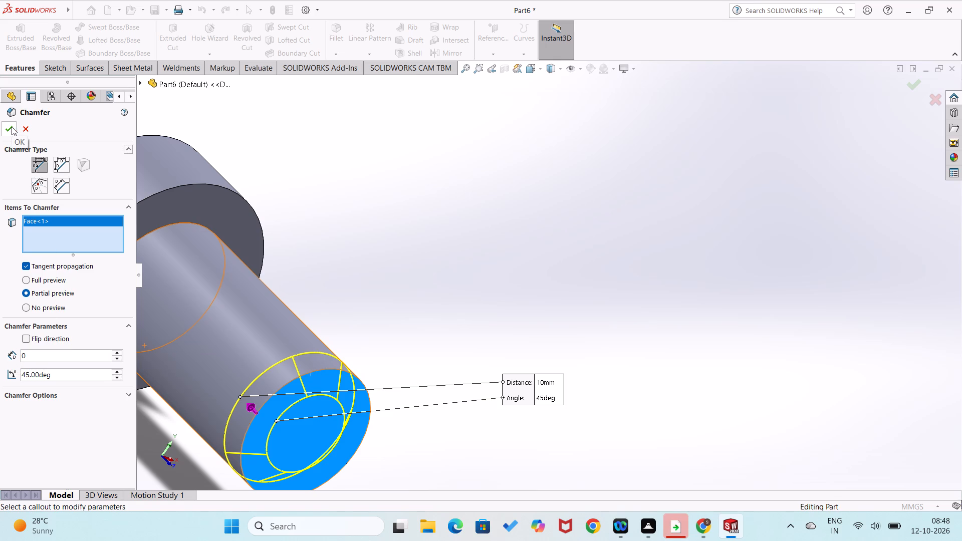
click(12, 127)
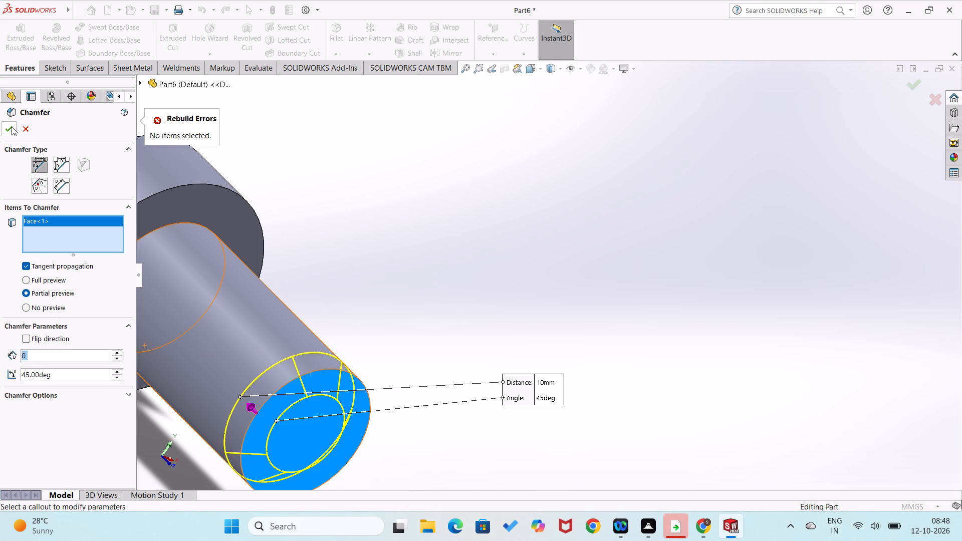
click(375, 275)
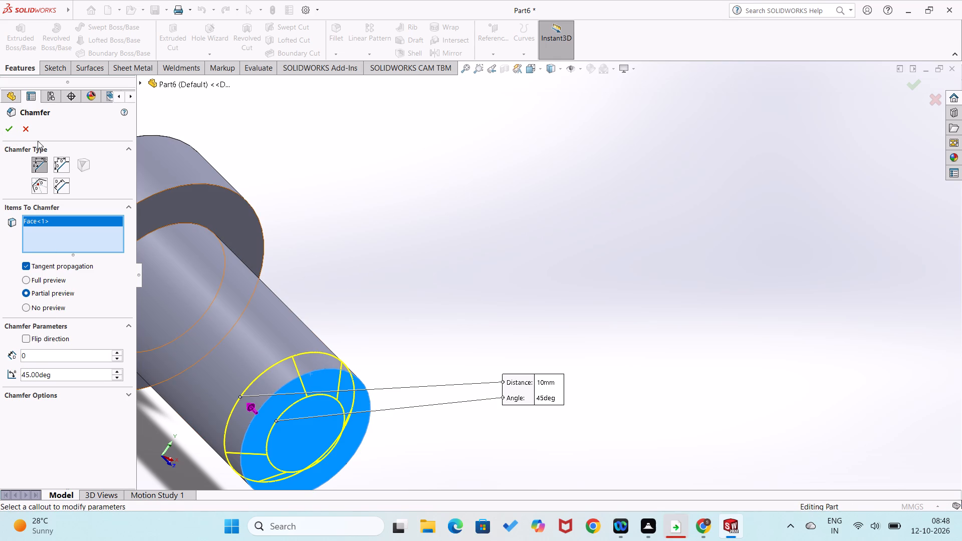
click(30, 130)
Chamfer the shaft's free-end edge and the head's outer flat face with a 10 mm distance at 45 degrees.
click(340, 53)
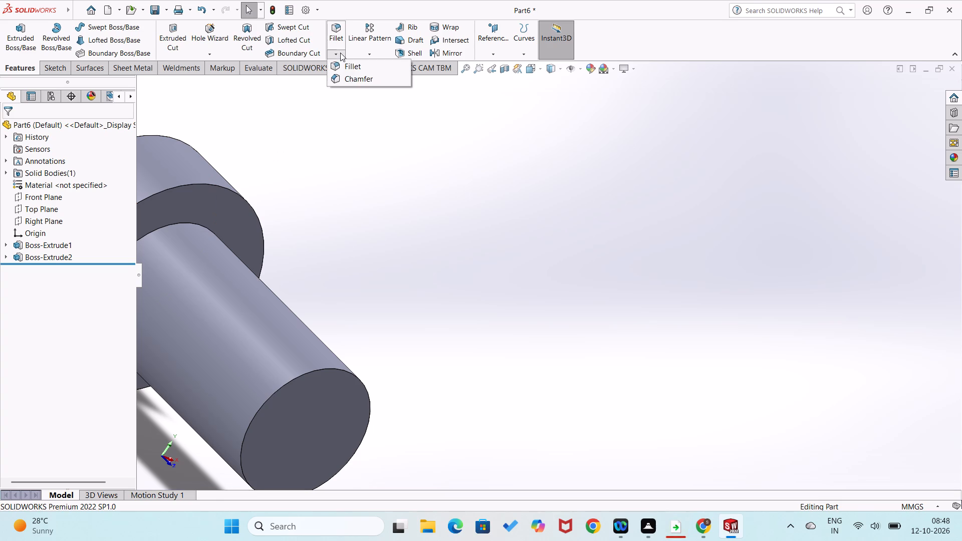
click(349, 76)
scroll(365, 192, up, 2)
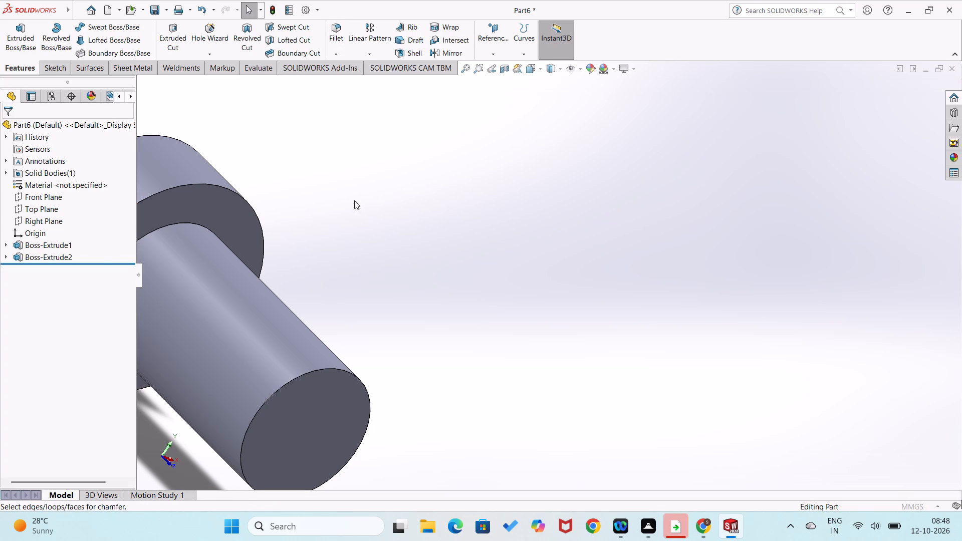
scroll(341, 213, up, 1)
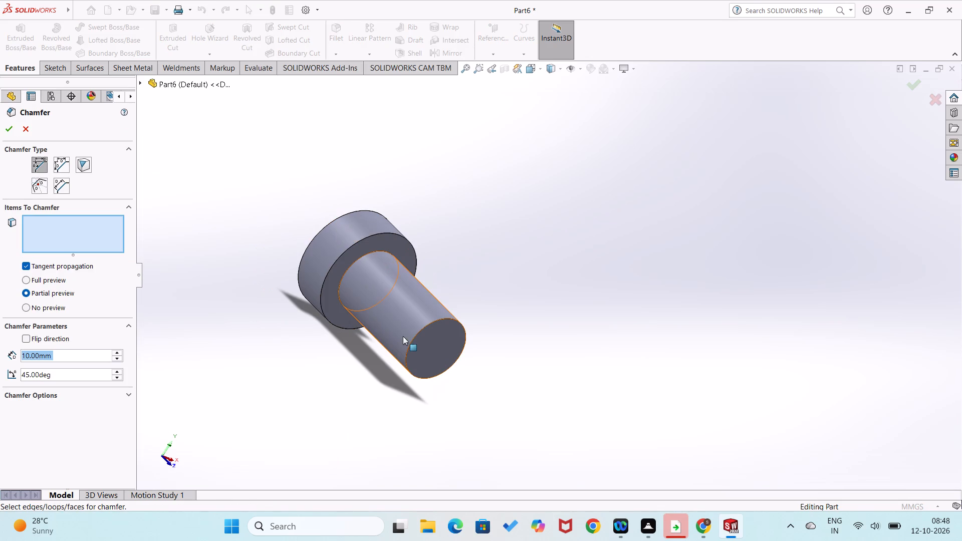
click(409, 344)
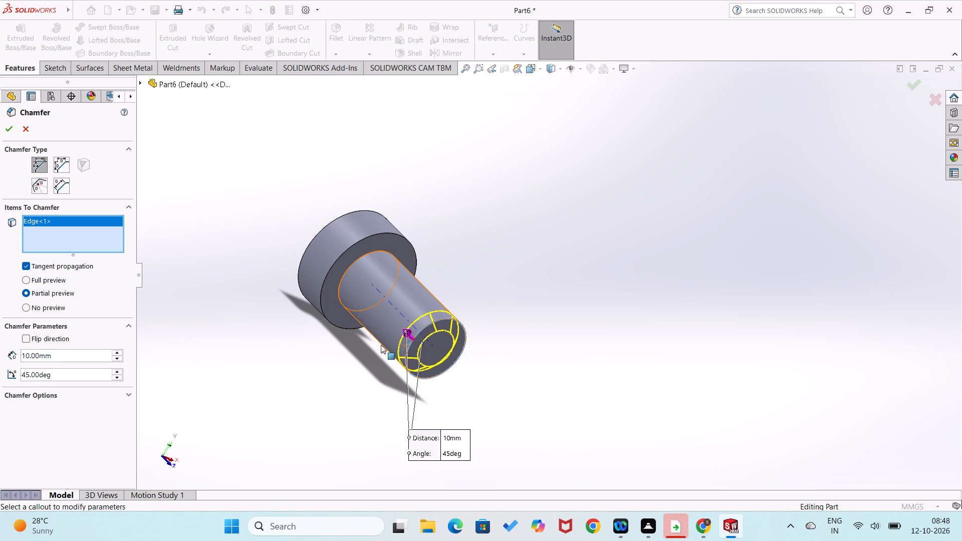
scroll(298, 358, up, 1)
middle_drag(297, 360, 373, 443)
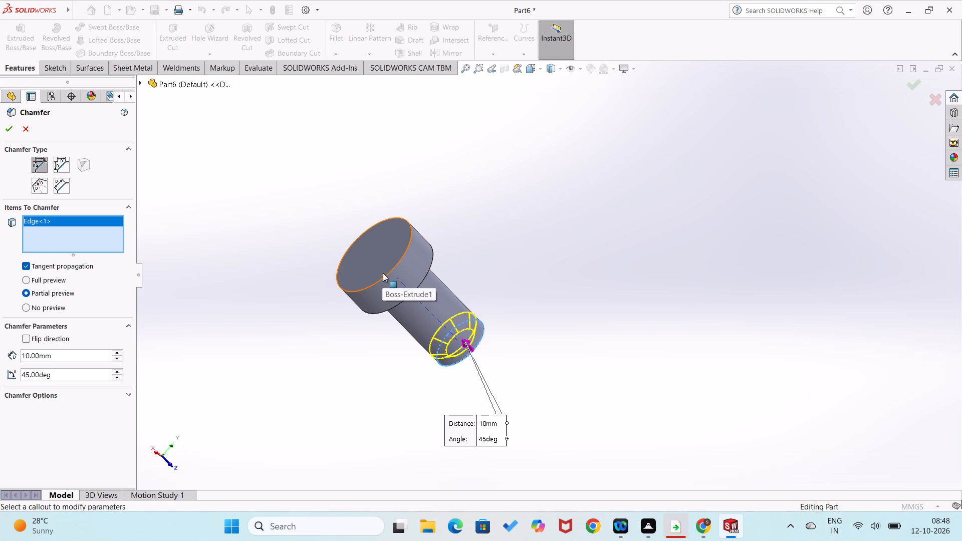
click(383, 273)
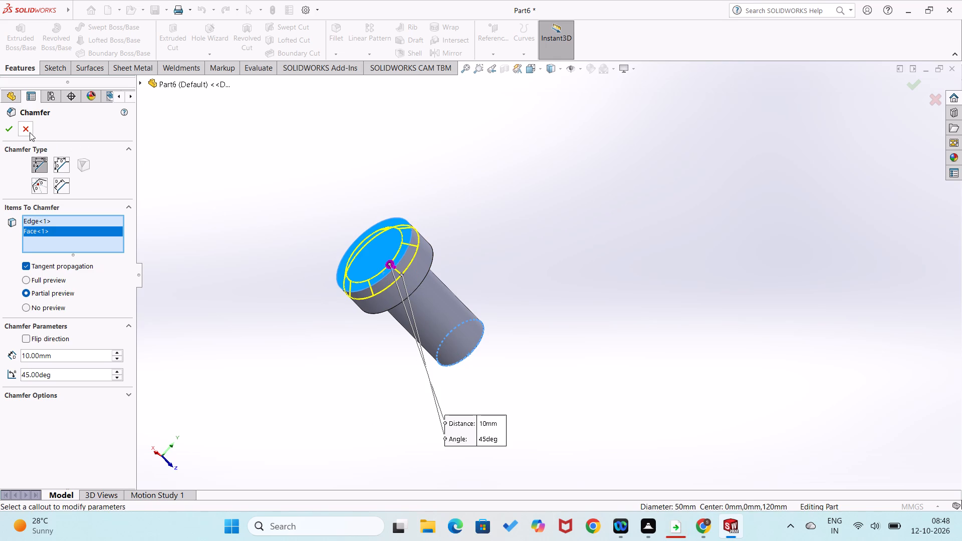
click(10, 129)
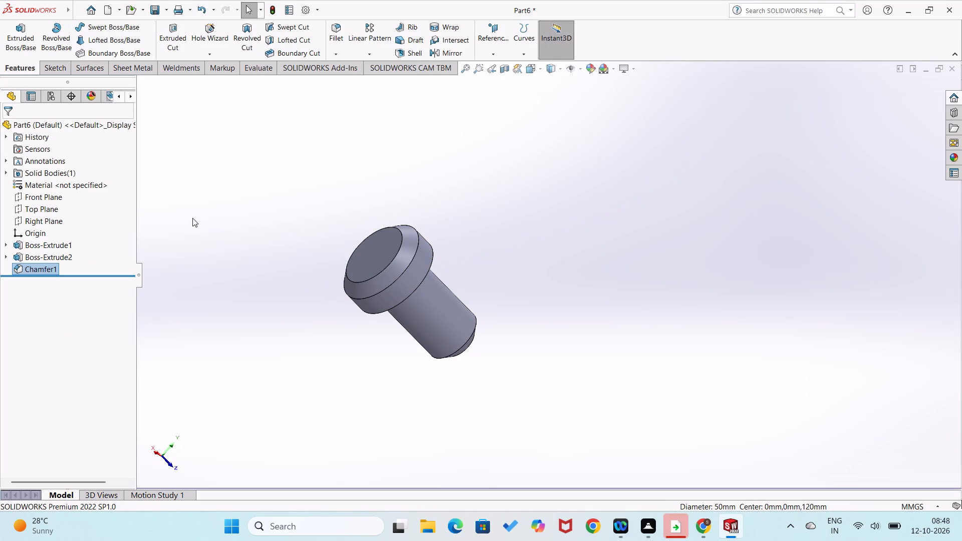
click(200, 218)
Check the diameter of the chamfered shaft end face with a trial dimension in a temporary sketch, and leave the sketch.
scroll(275, 238, up, 1)
middle_drag(275, 239, 182, 160)
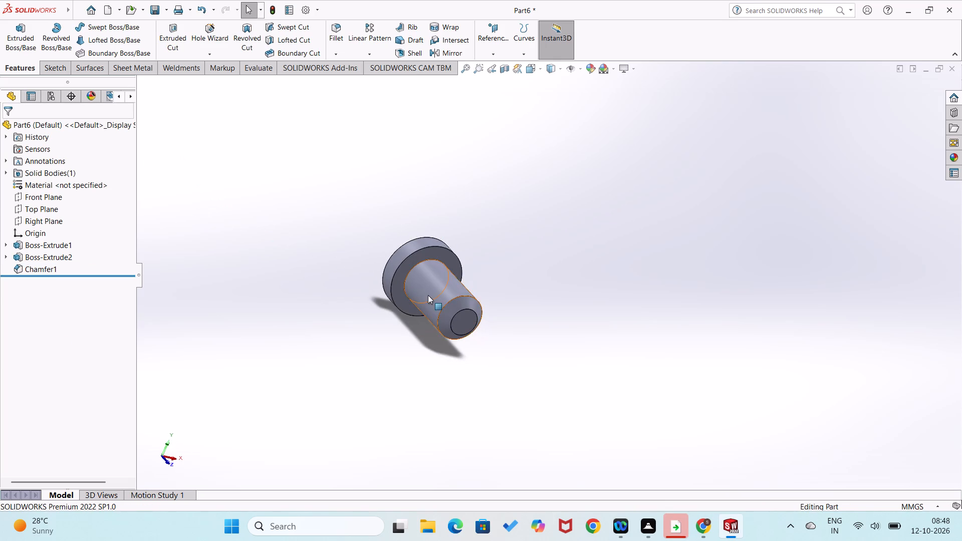
scroll(426, 294, up, 3)
scroll(503, 298, down, 5)
right_click(525, 300)
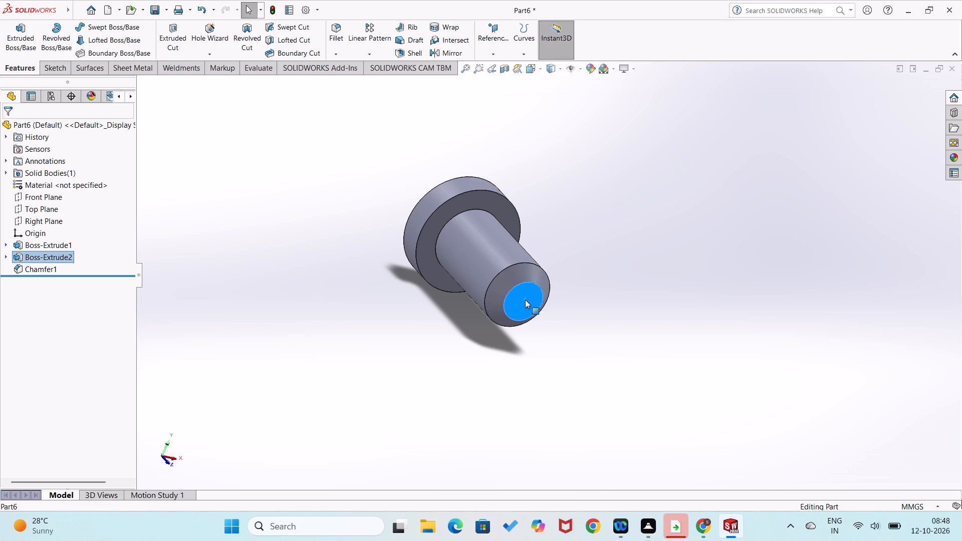
click(551, 288)
right_drag(655, 386, 706, 233)
click(612, 293)
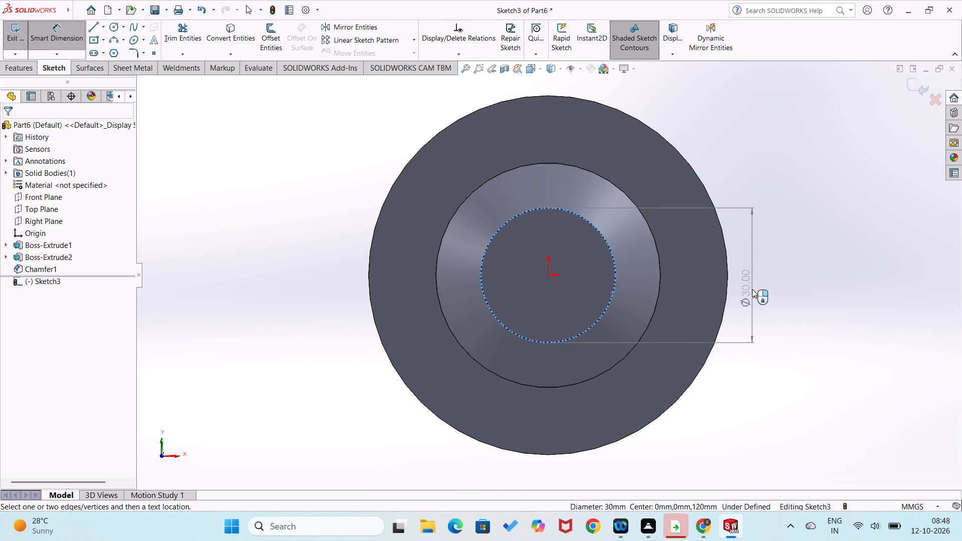
right_drag(755, 297, 752, 184)
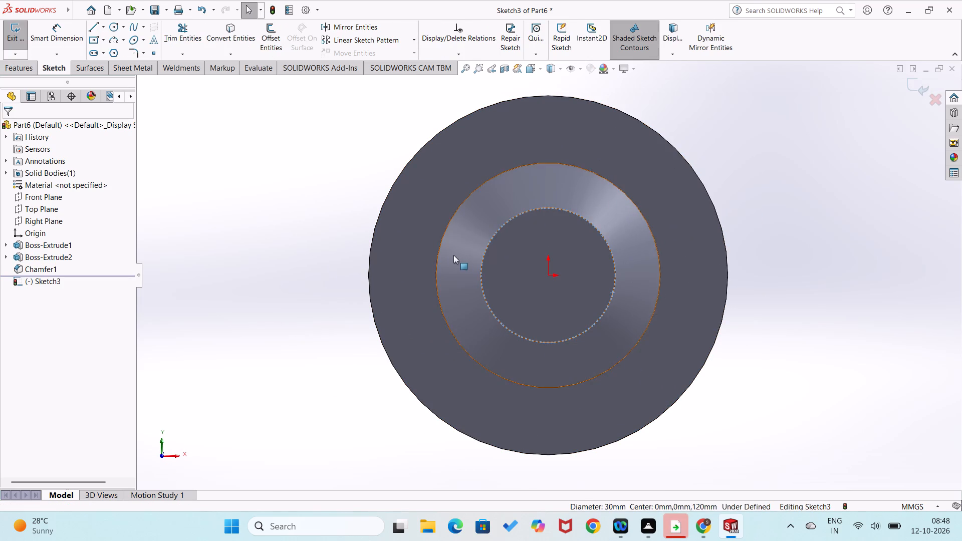
middle_drag(430, 239, 465, 304)
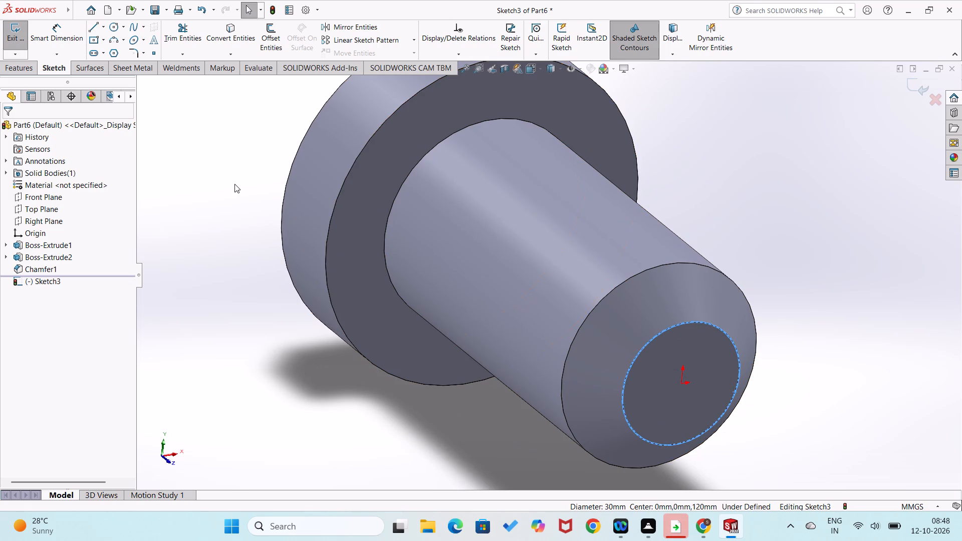
right_click(233, 183)
click(17, 37)
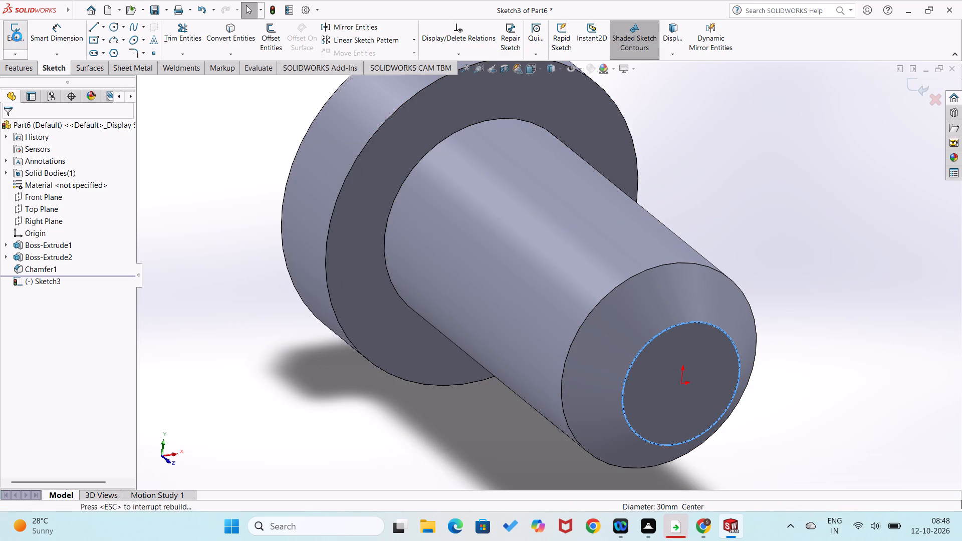
On the Top Plane, sketch a circle on the shaft's axis near the chamfered end and dimension its diameter to 12 mm.
click(45, 208)
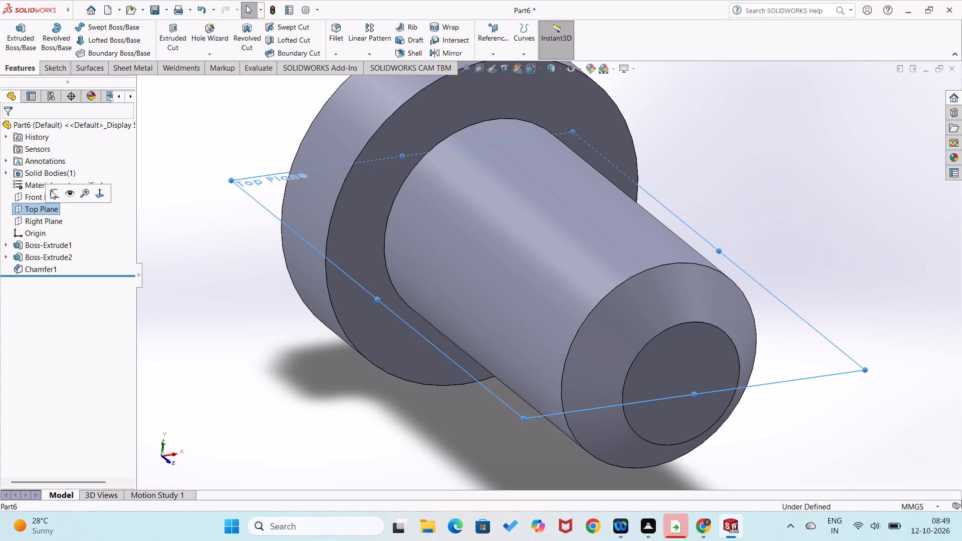
click(51, 190)
right_drag(262, 326, 388, 353)
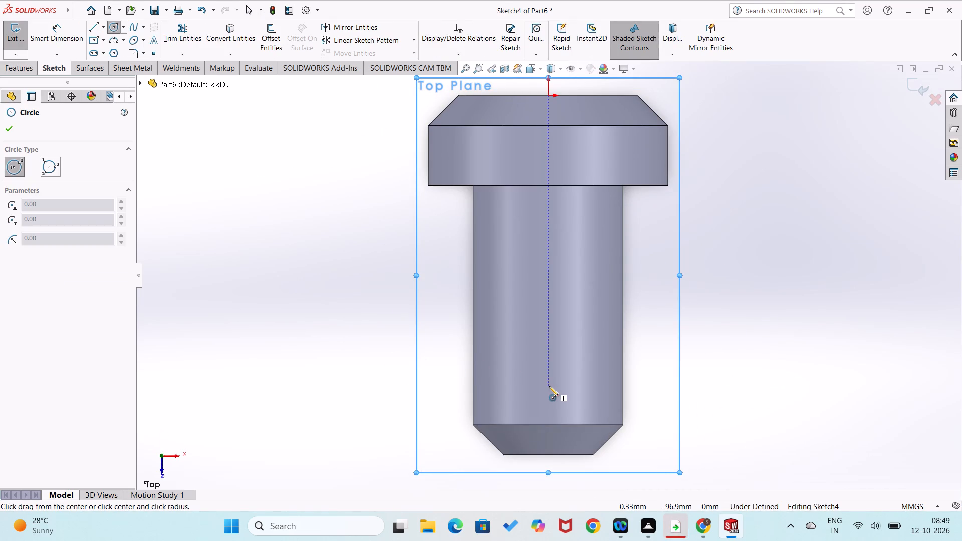
click(549, 381)
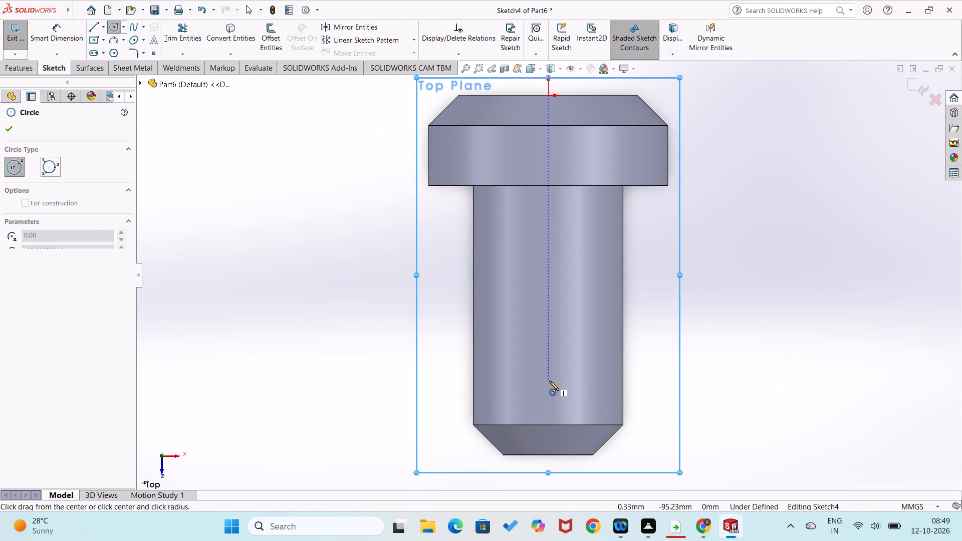
click(556, 392)
right_drag(392, 372, 424, 279)
click(560, 387)
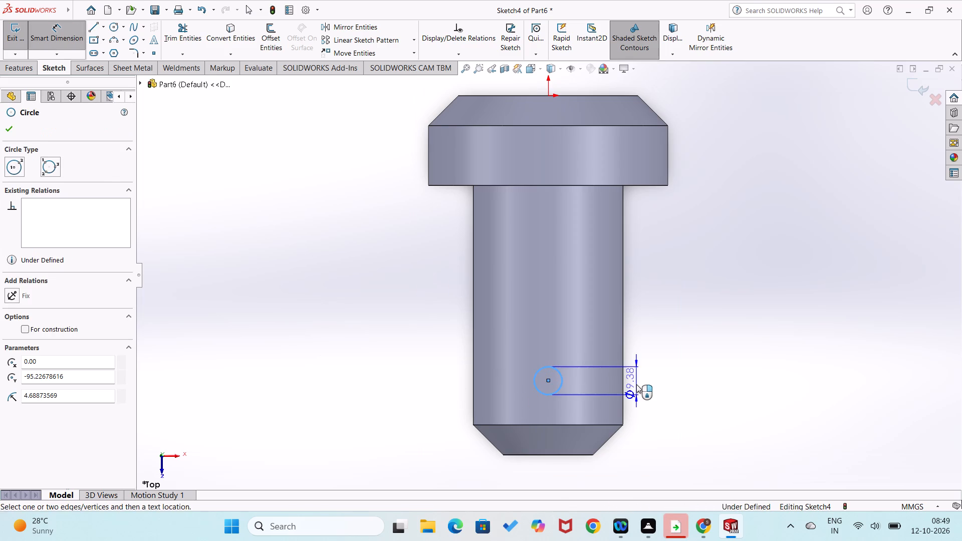
click(636, 384)
text(12)
key(Return)
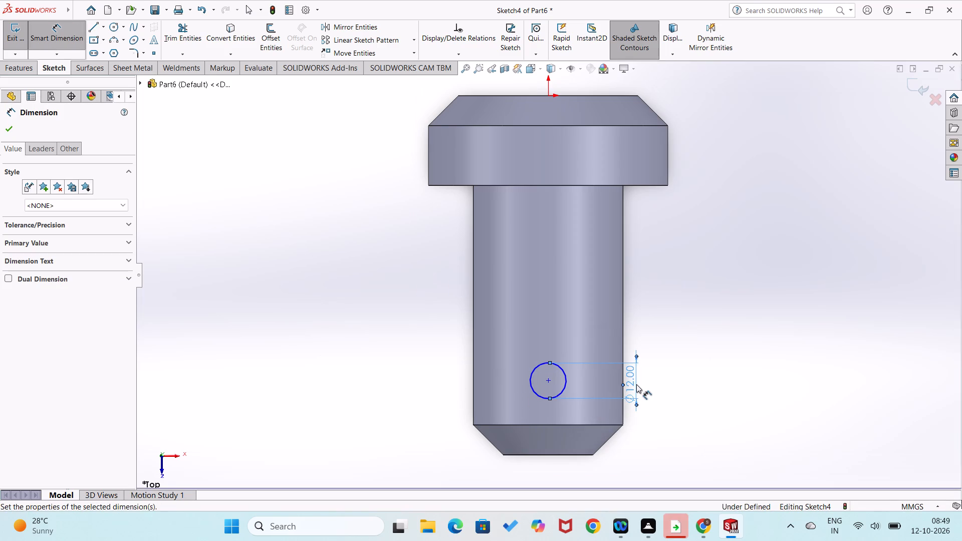
click(261, 253)
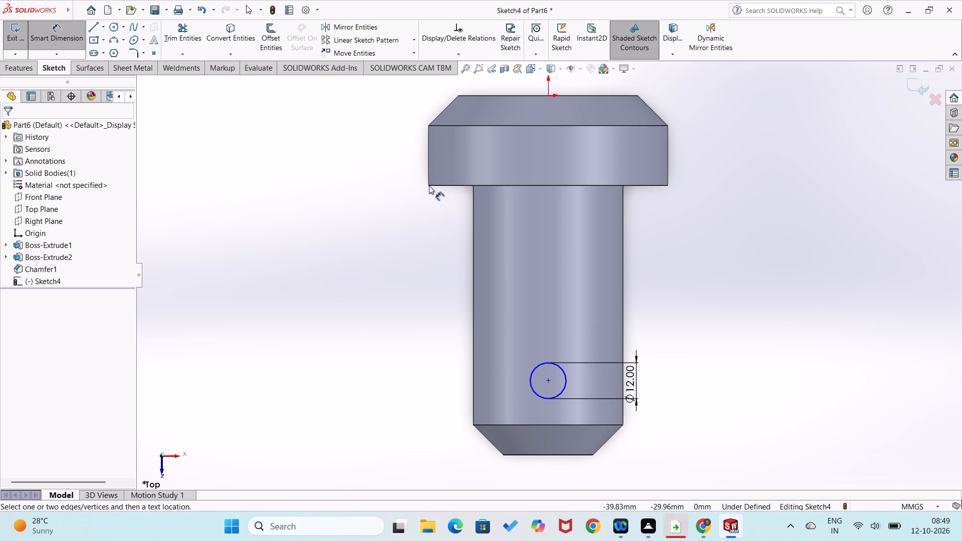
Dimension the circle's centre 72 mm along the shaft from the corner of the head's underside.
click(429, 185)
click(428, 185)
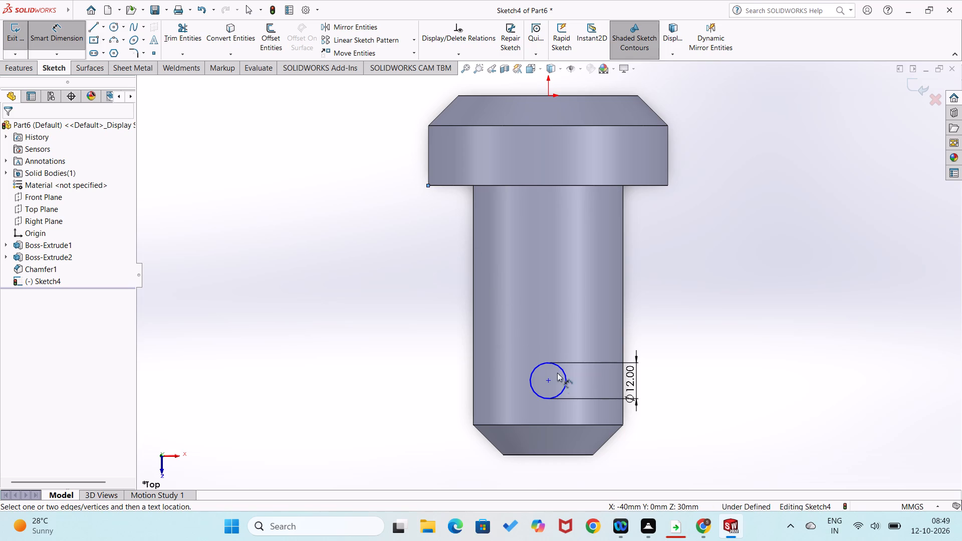
click(550, 383)
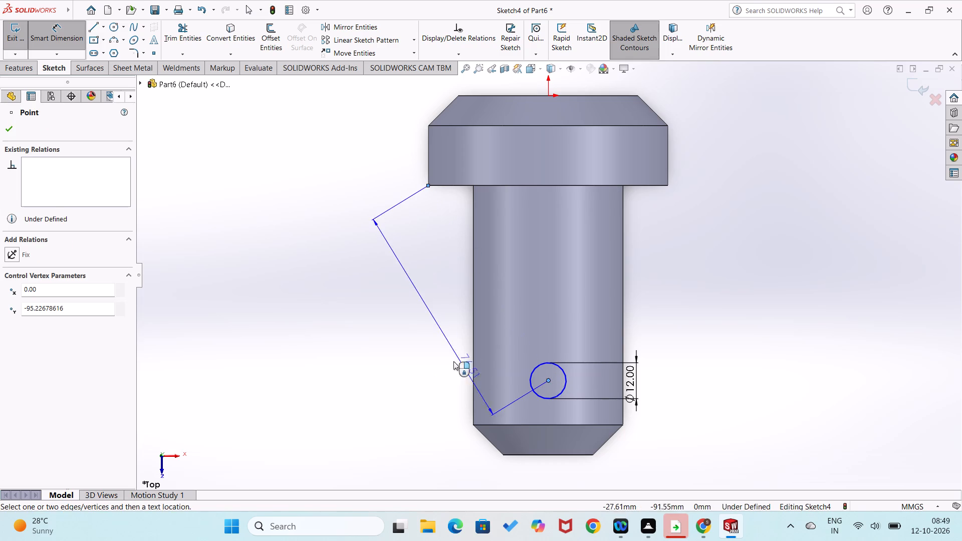
click(410, 337)
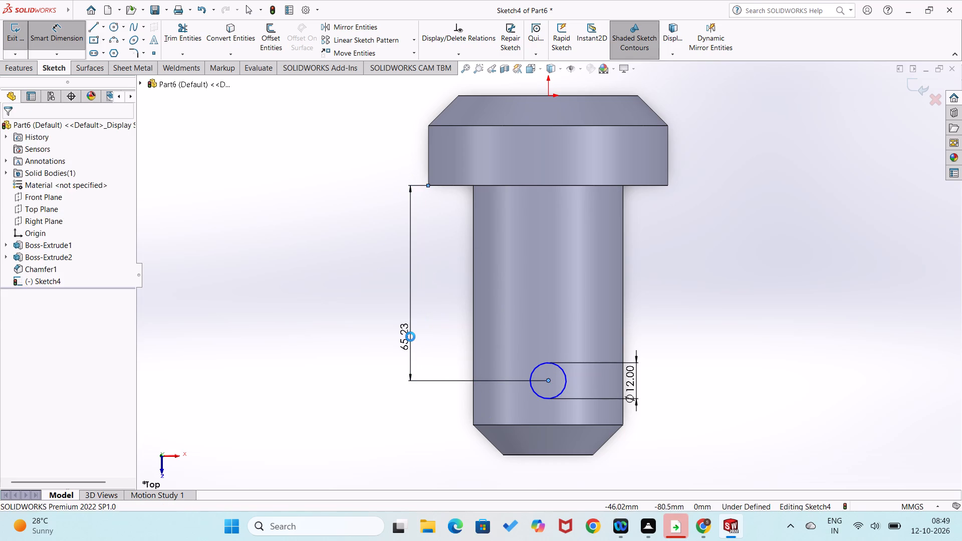
text(75)
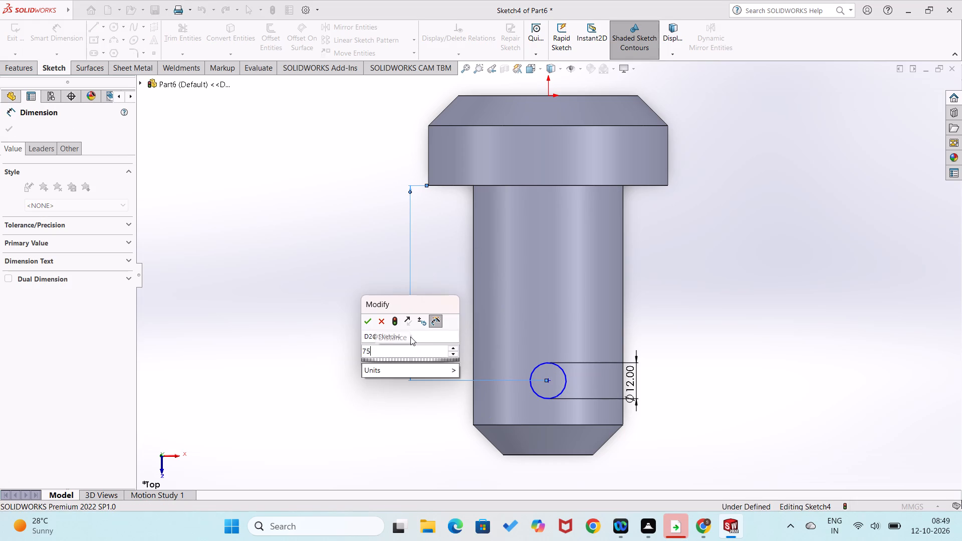
key(BackSpace)
key(2)
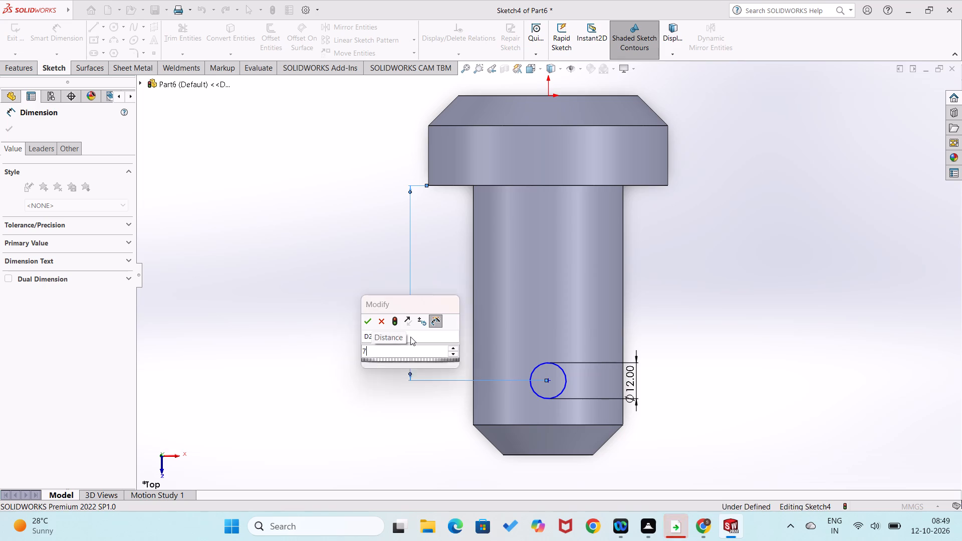
key(Return)
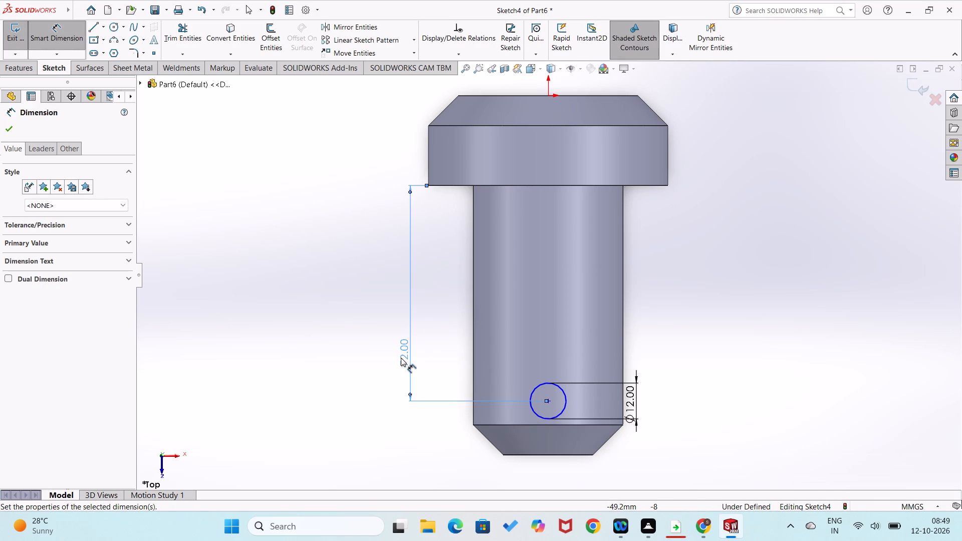
click(401, 360)
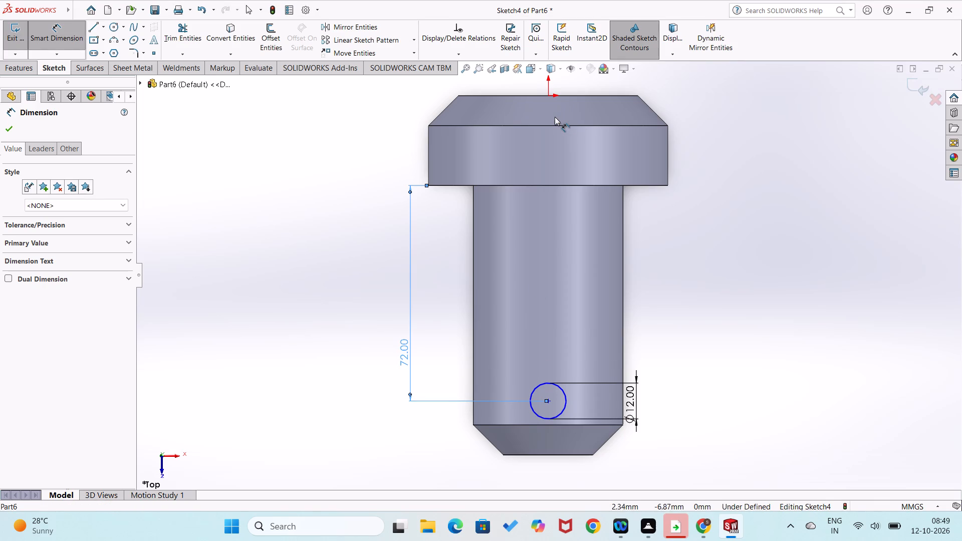
key(Escape)
Add a vertical relation between the origin and the circle's centre.
click(548, 93)
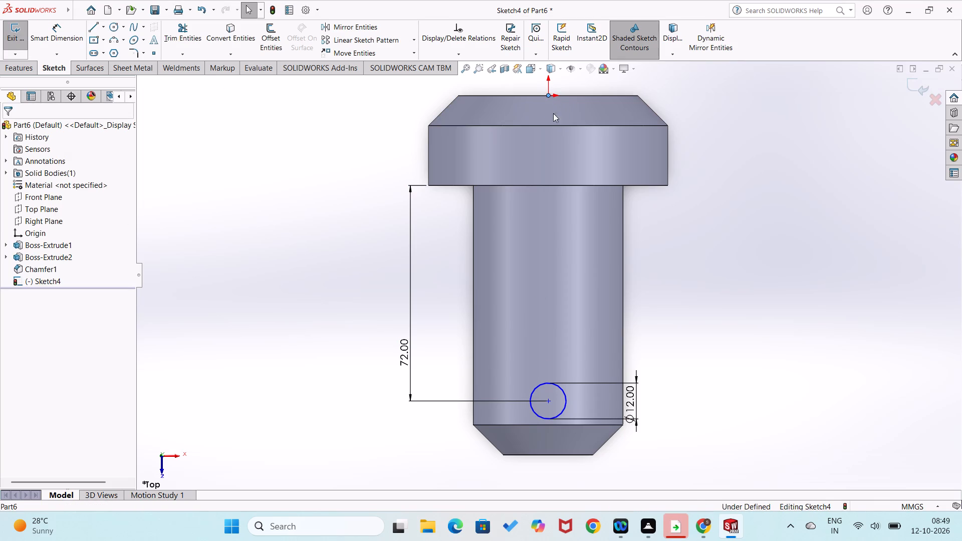
ctrl+click(550, 402)
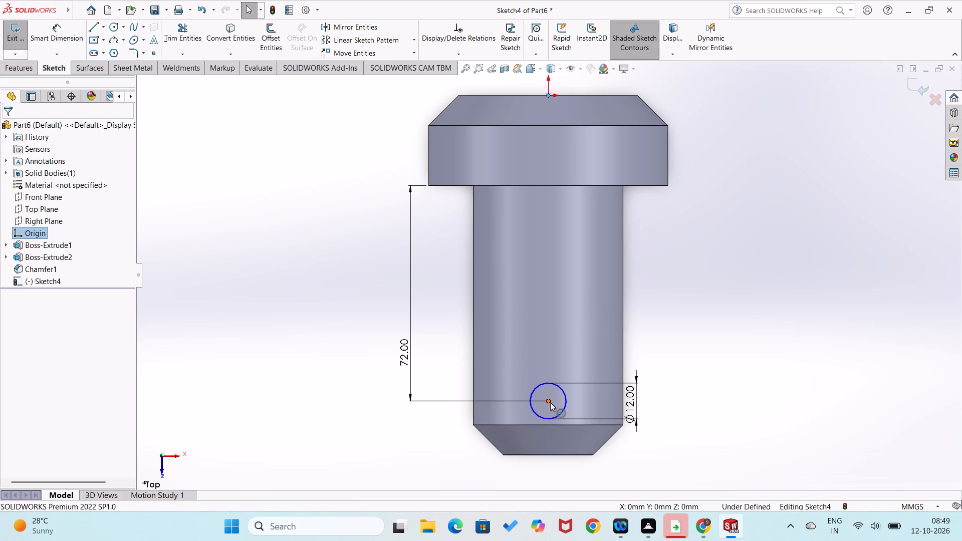
click(12, 249)
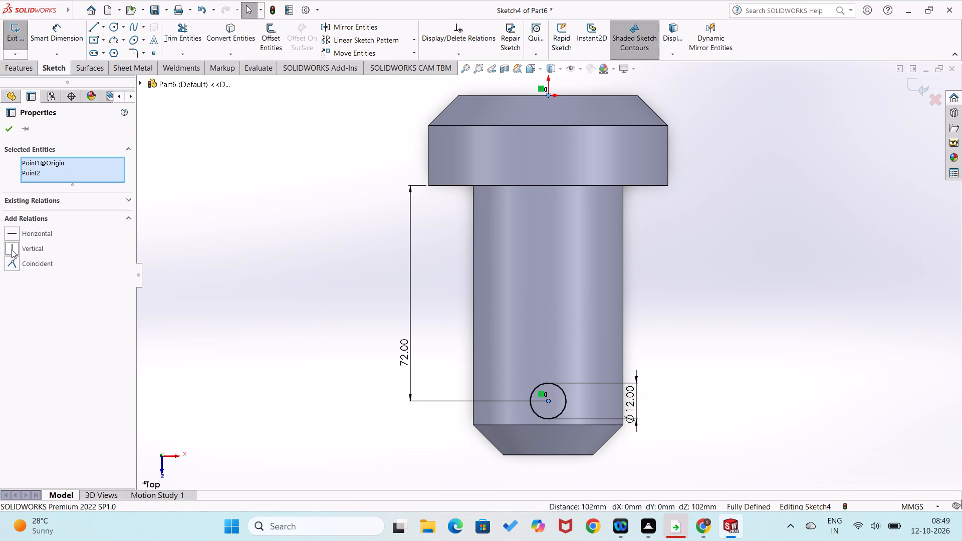
click(5, 129)
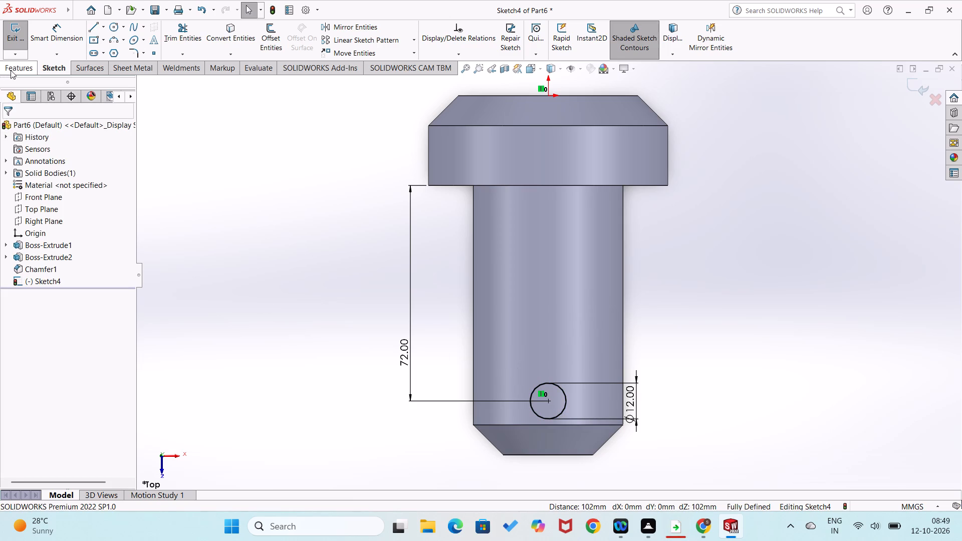
Cut-extrude the 12 mm circle through the shaft with a Mid Plane depth of 90 mm.
click(21, 69)
click(172, 36)
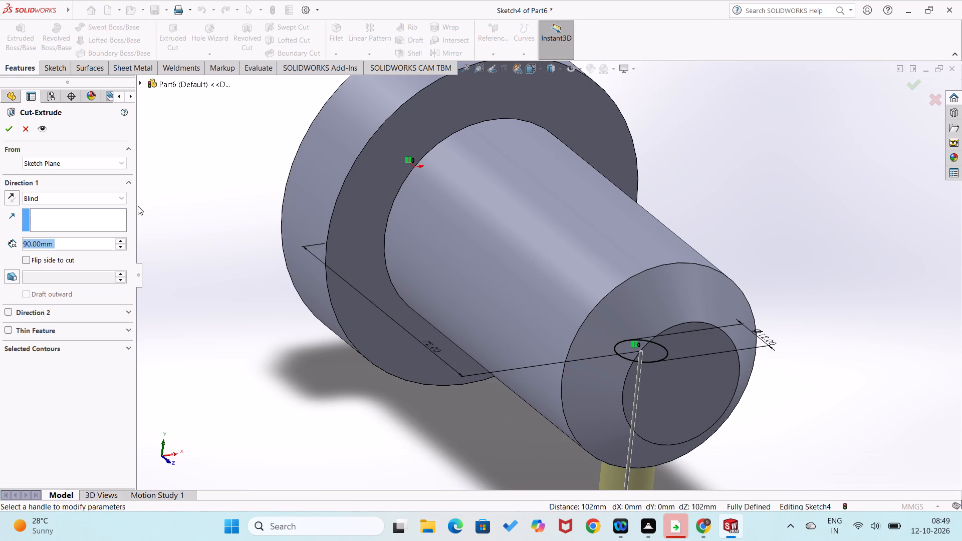
click(122, 192)
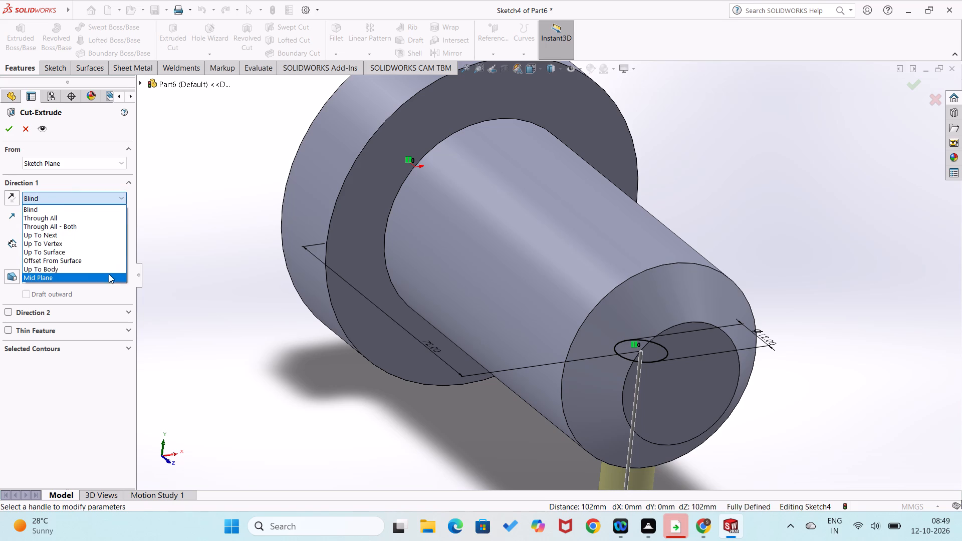
click(109, 274)
click(6, 129)
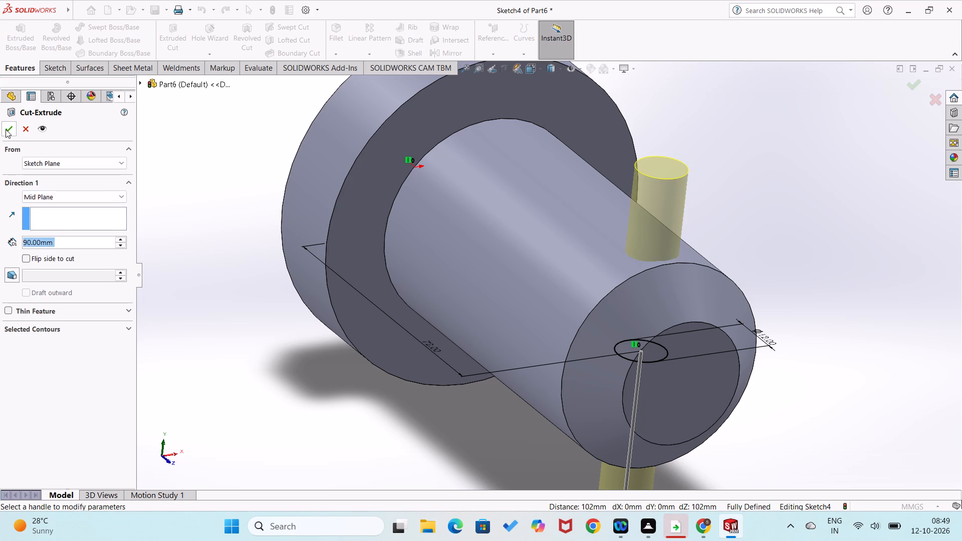
click(203, 211)
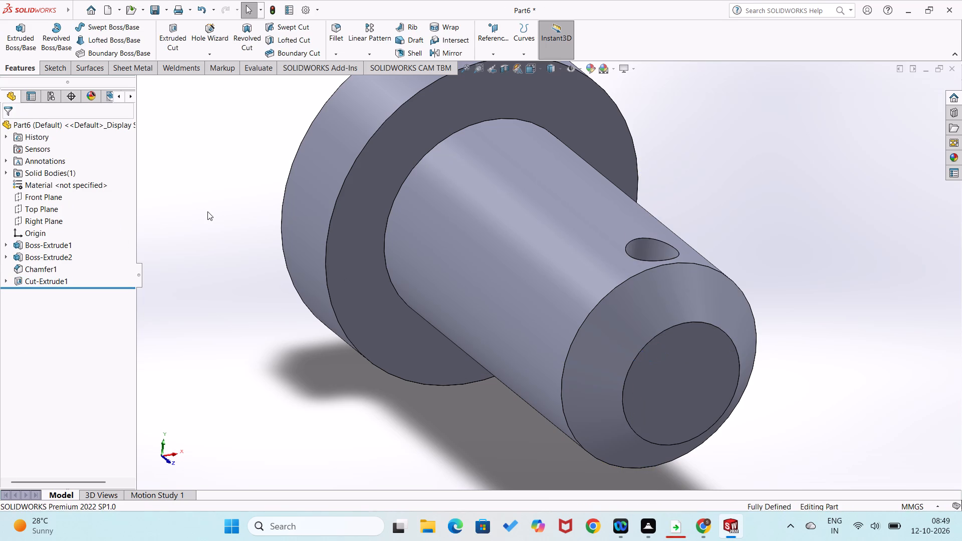
scroll(220, 209, up, 3)
middle_drag(257, 193, 79, 351)
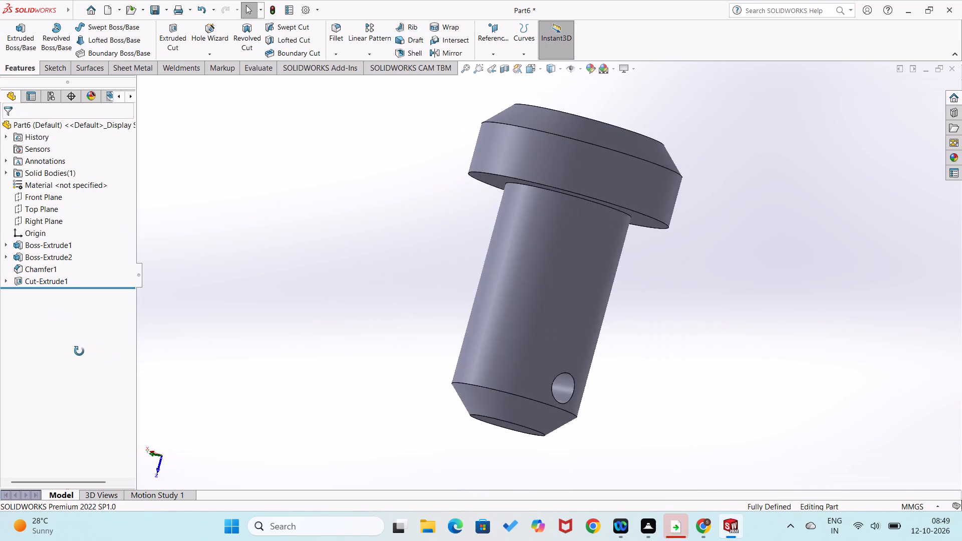
Save the finished shaft part as module 555.
middle_drag(79, 351, 796, 351)
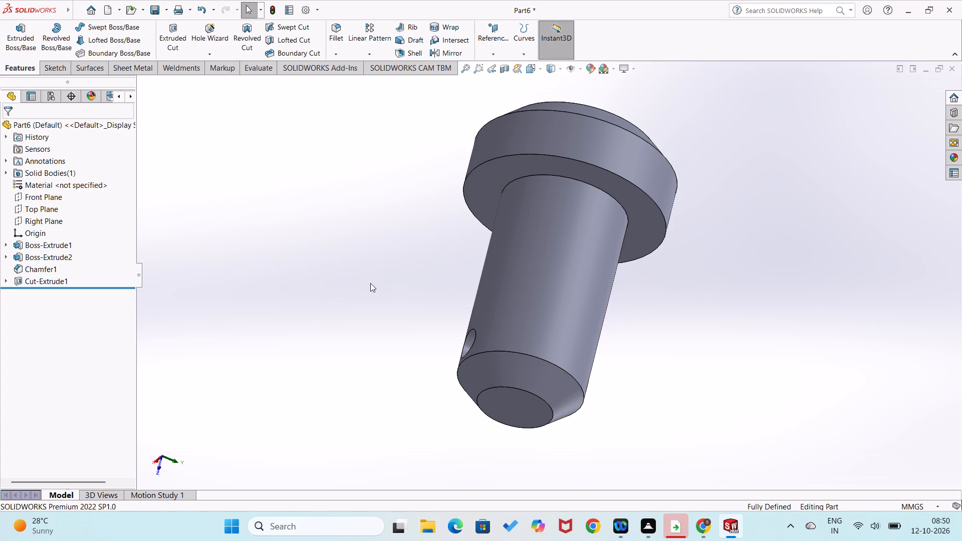
key(ctrl+s)
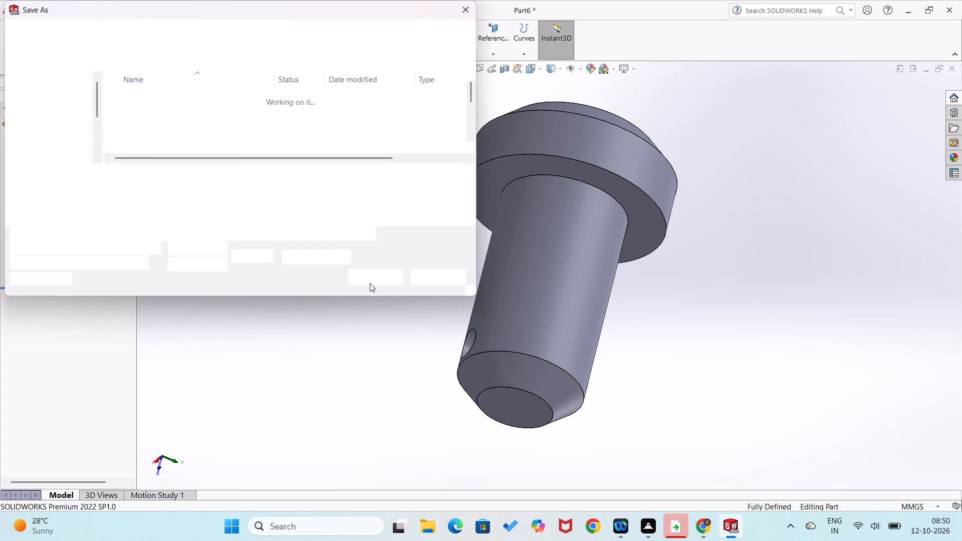
text(module)
key(space)
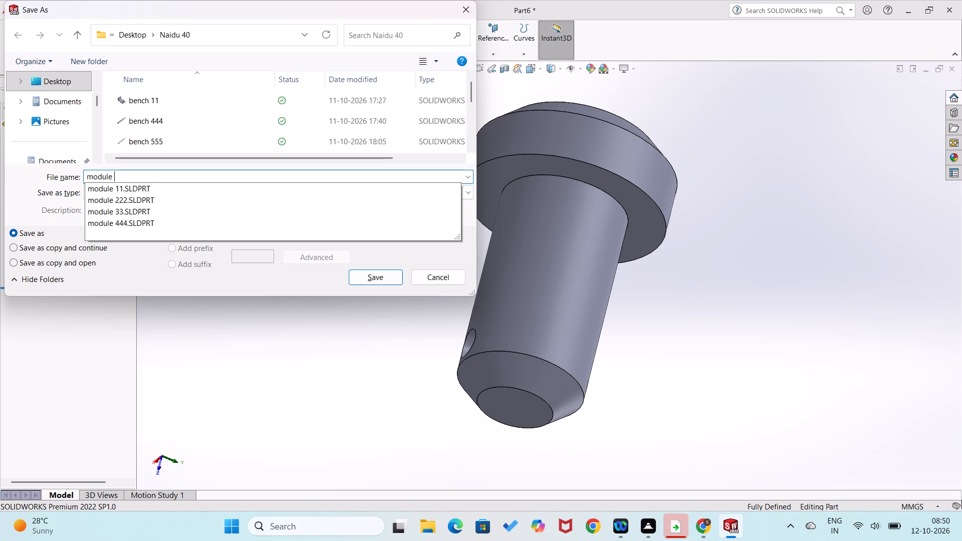
text(555)
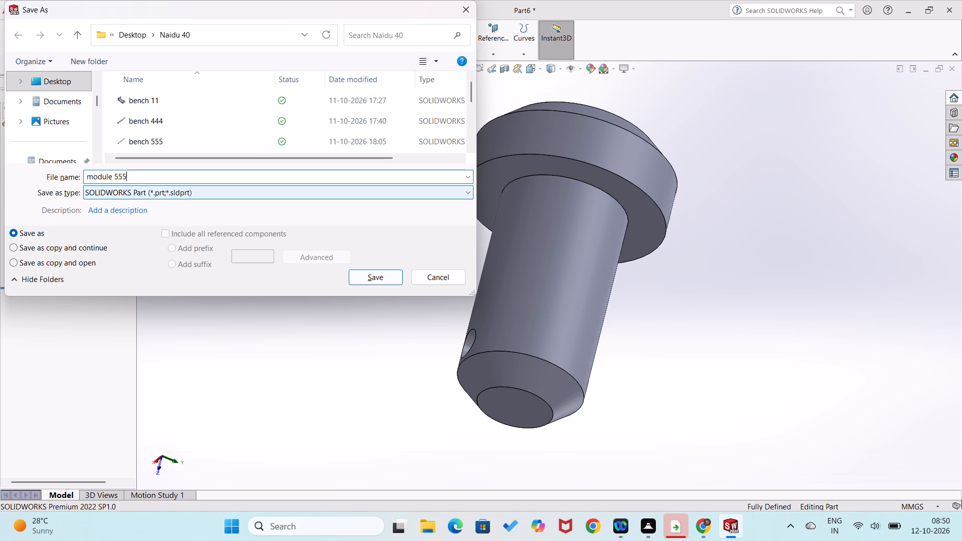
click(375, 273)
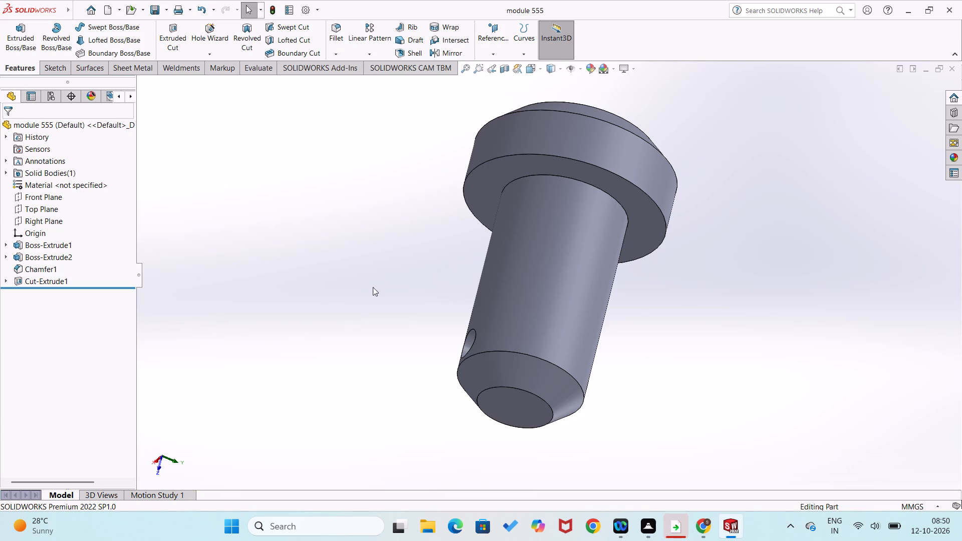
Close the shaft part and create a new part document.
middle_drag(383, 341, 598, 451)
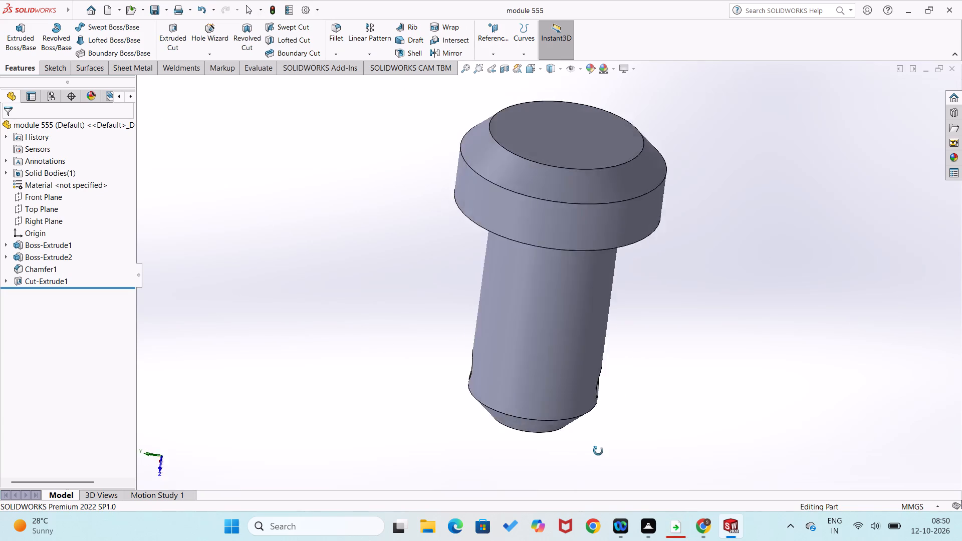
middle_drag(598, 451, 751, 400)
click(956, 70)
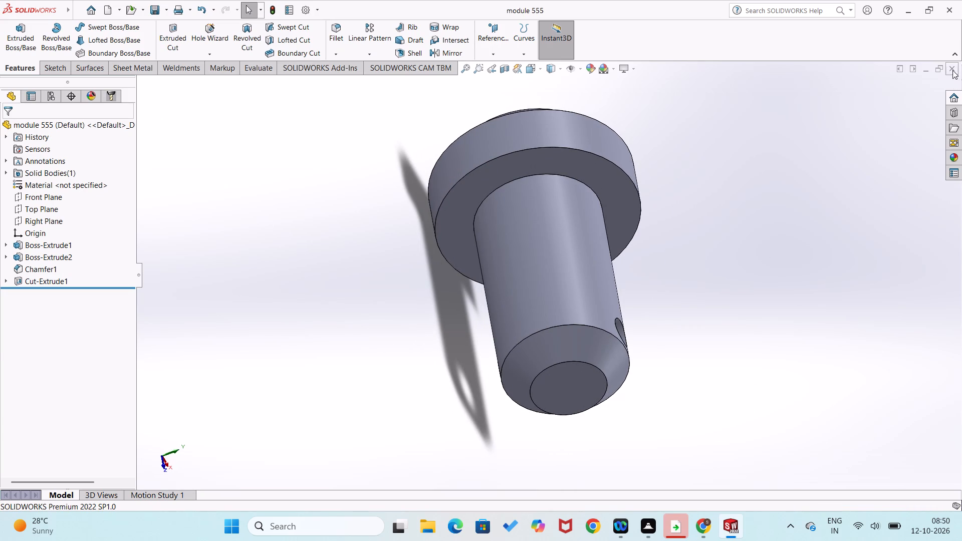
click(49, 45)
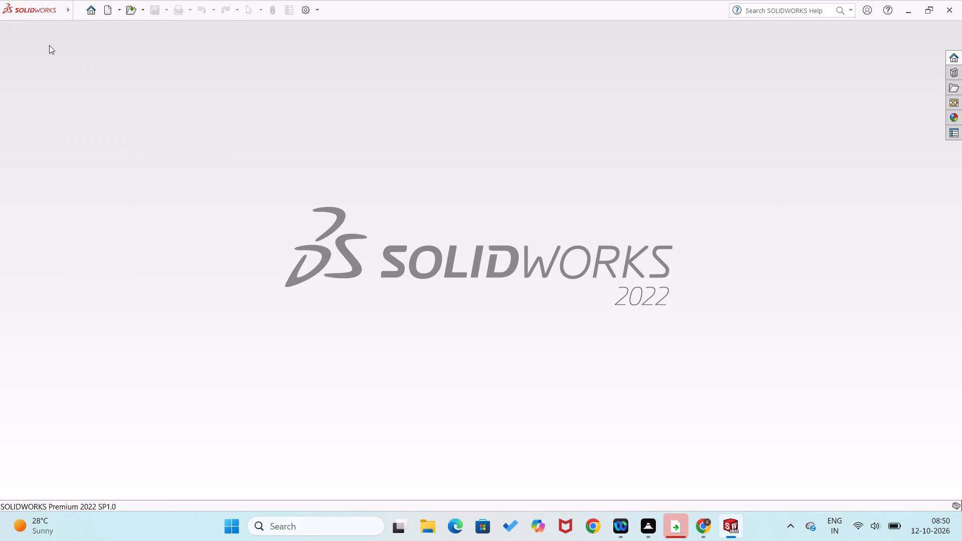
click(86, 12)
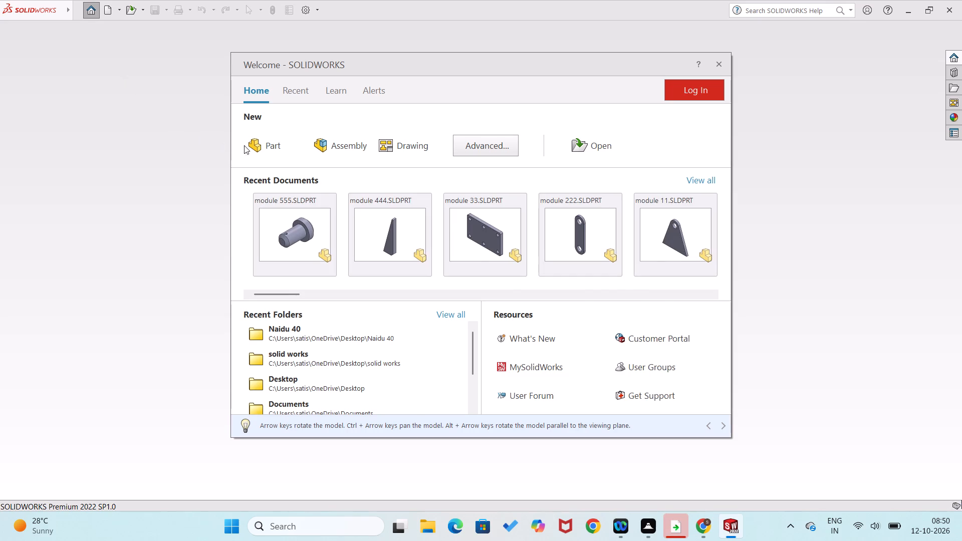
click(253, 145)
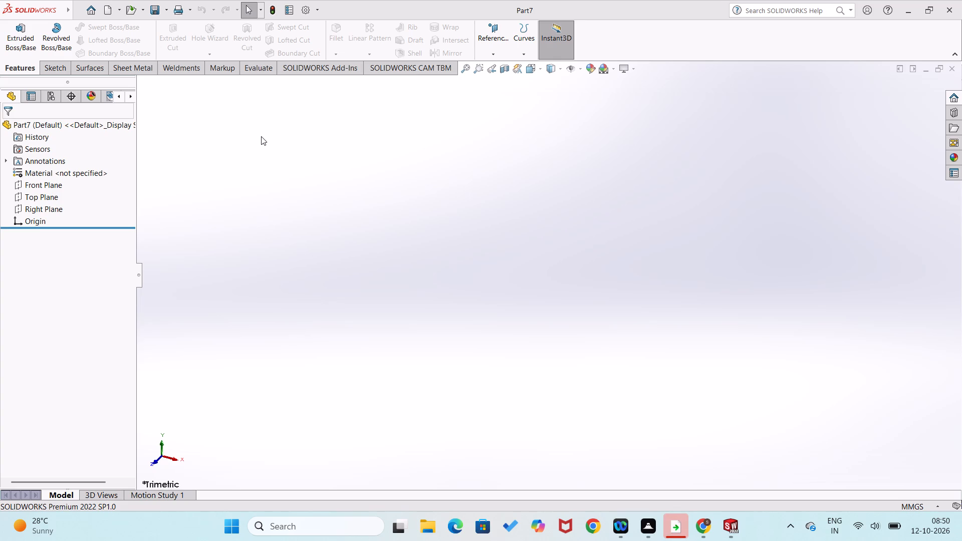
On the Front Plane, sketch a corner rectangle from the origin, about 119 mm wide and 87 mm high.
right_click(38, 183)
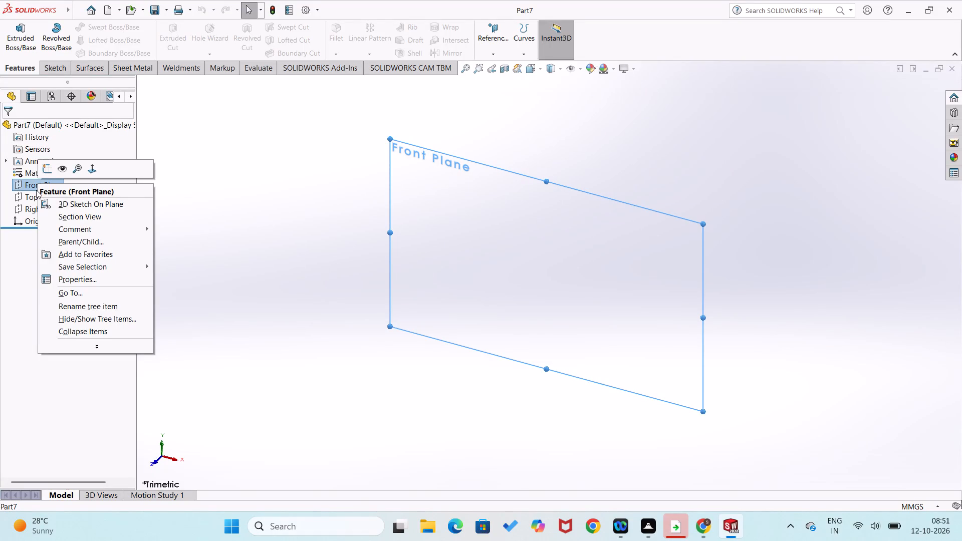
click(44, 168)
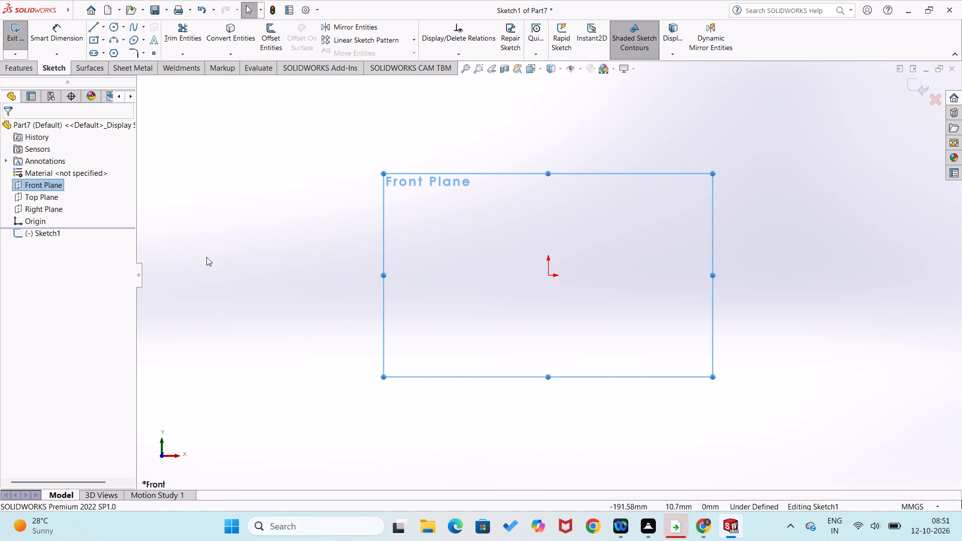
right_drag(228, 221, 271, 290)
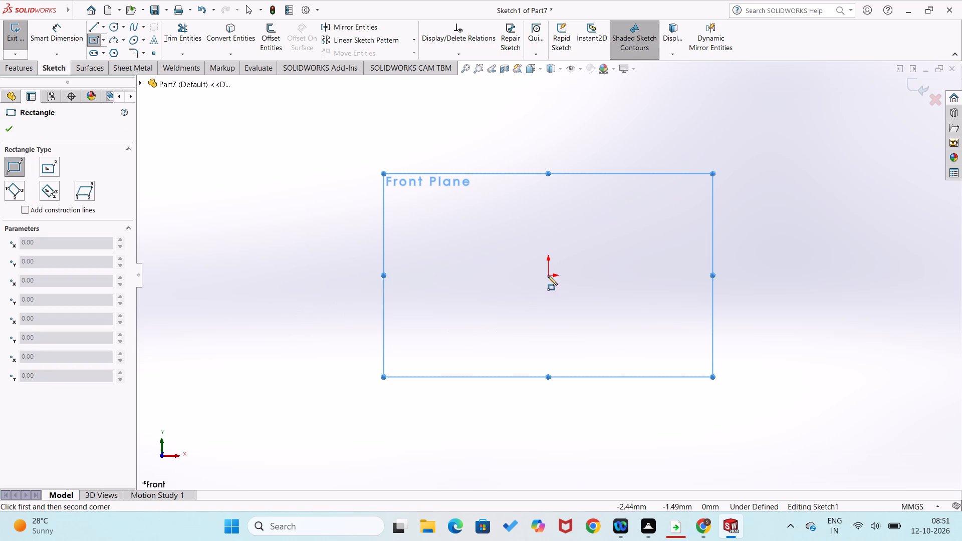
click(549, 274)
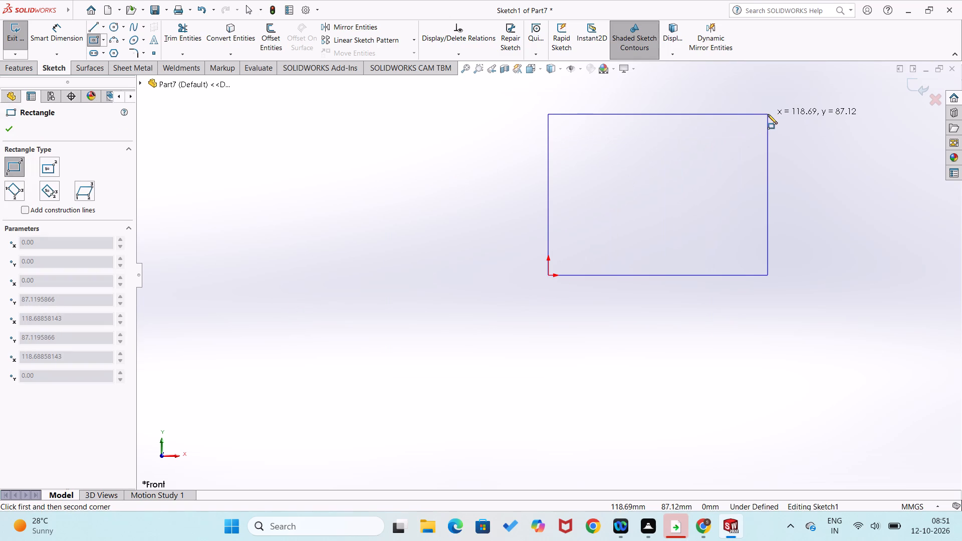
click(768, 114)
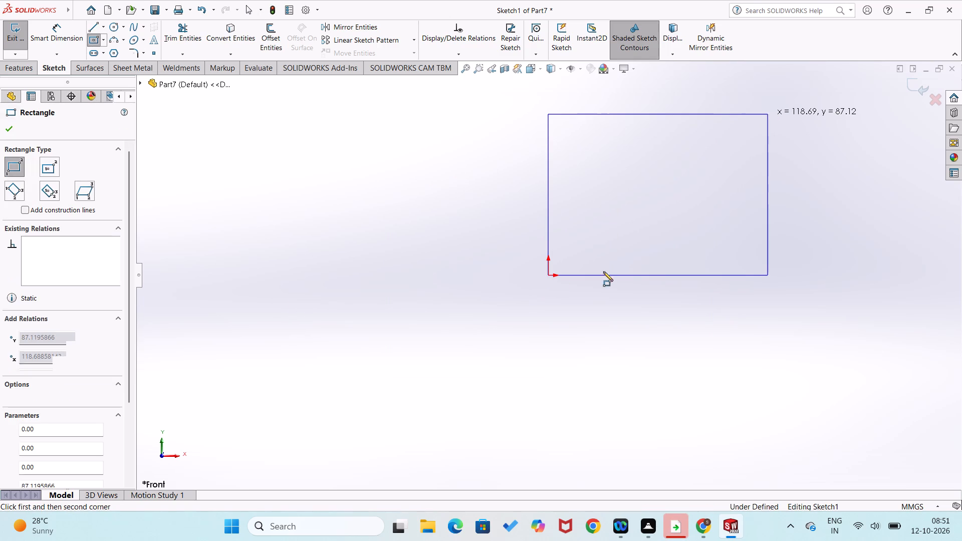
Dimension the rectangle to 45 mm high and 64 mm wide.
right_drag(474, 321, 442, 216)
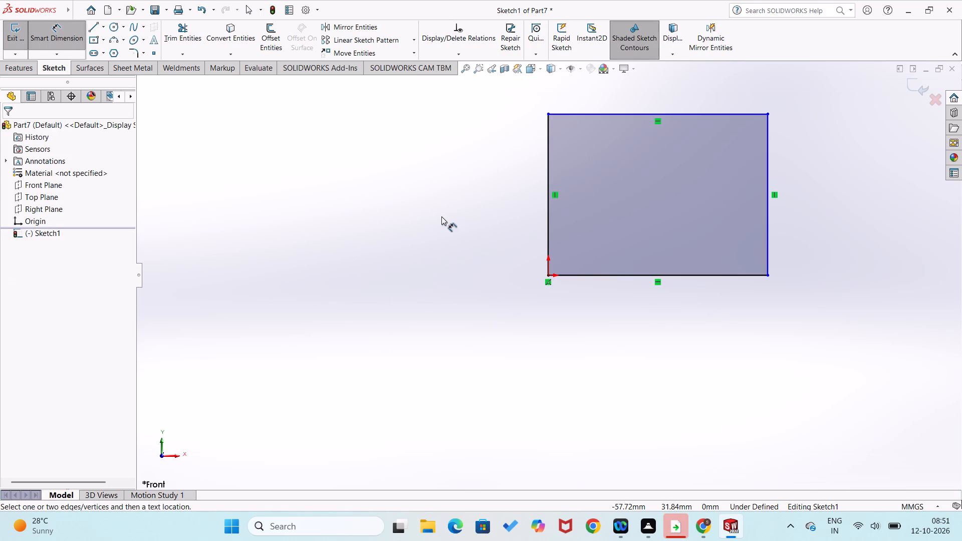
click(549, 233)
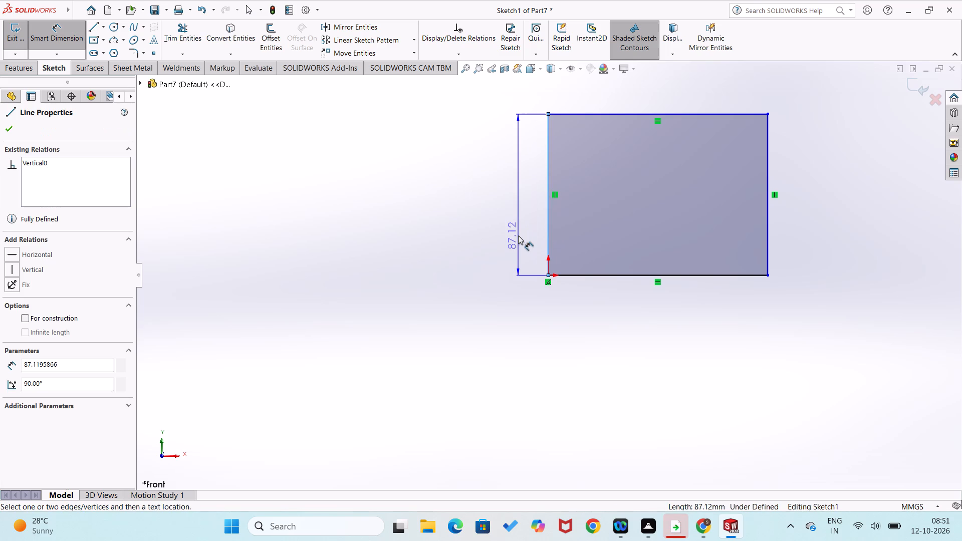
click(518, 235)
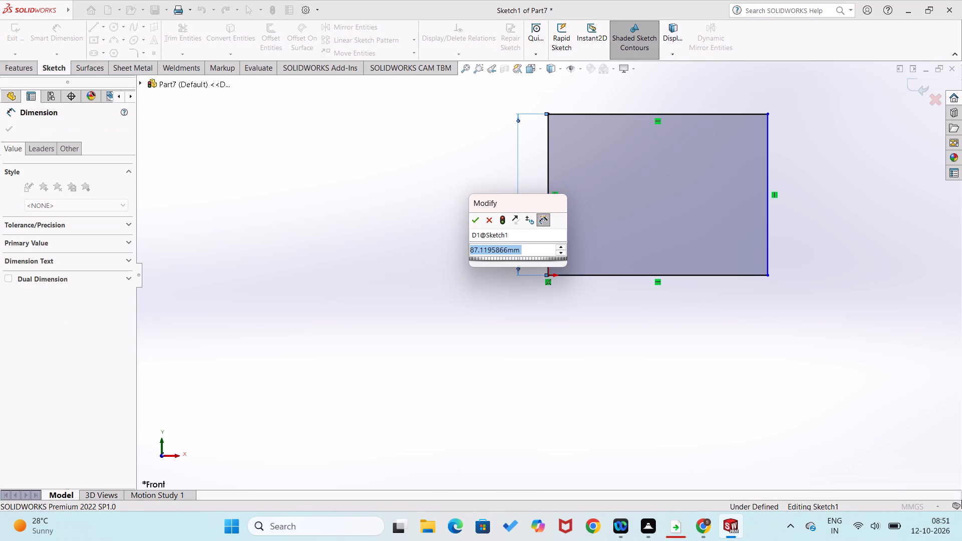
text(45)
key(Return)
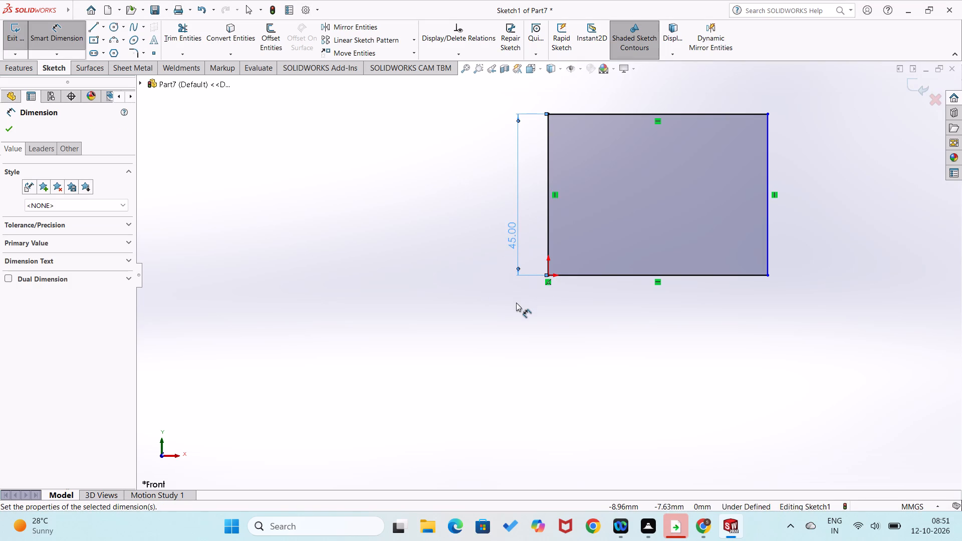
click(516, 303)
click(576, 276)
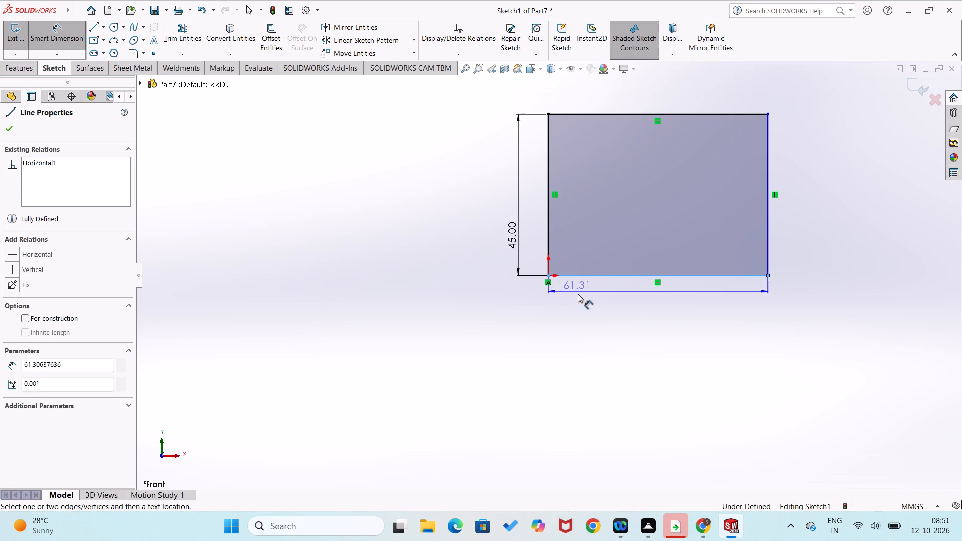
click(578, 295)
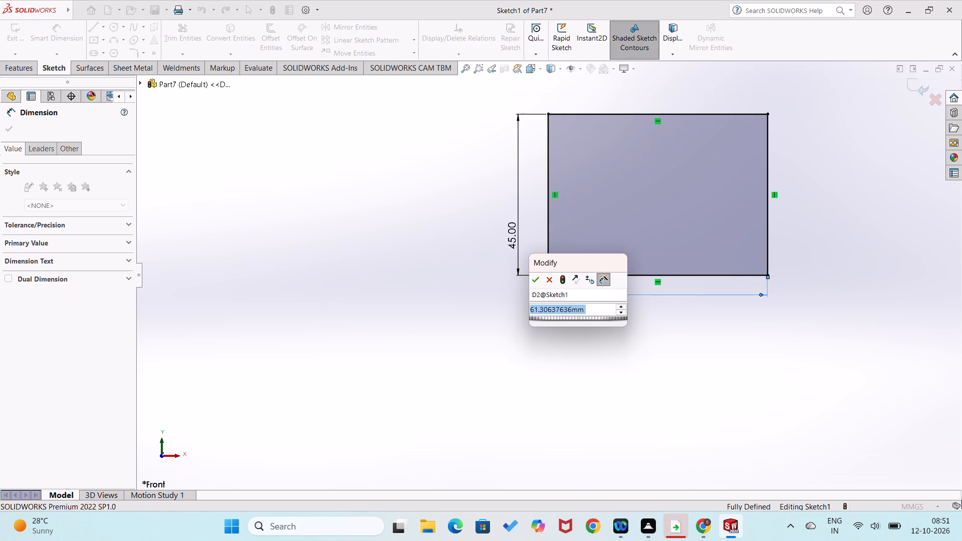
text(64)
key(Return)
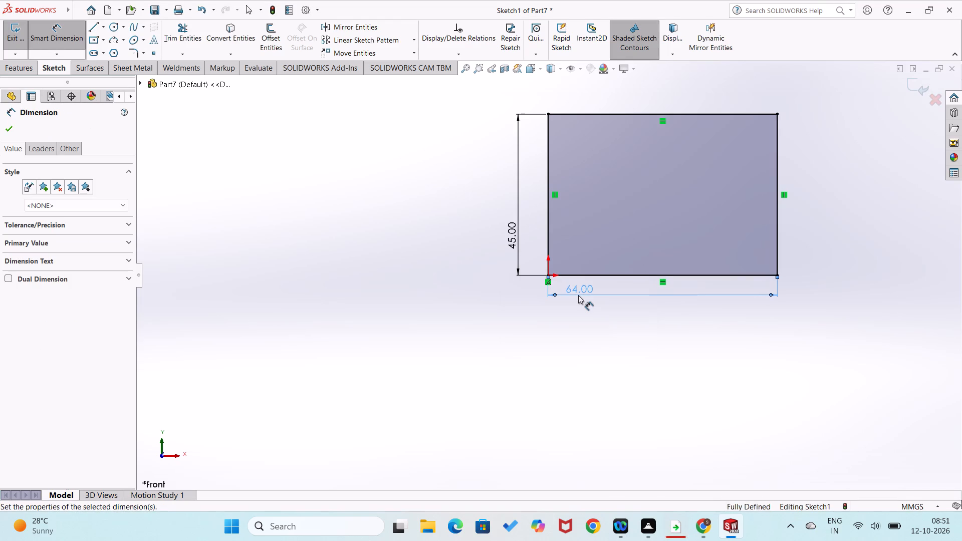
click(517, 359)
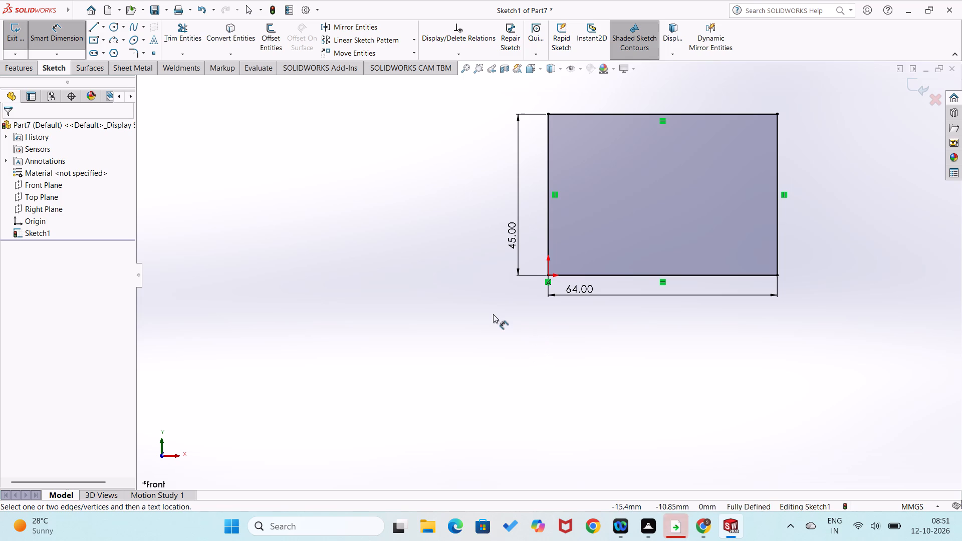
Sketch connected lines from the origin about 10 mm up the rectangle's left side and about 5 mm horizontally inward.
right_drag(491, 314, 416, 333)
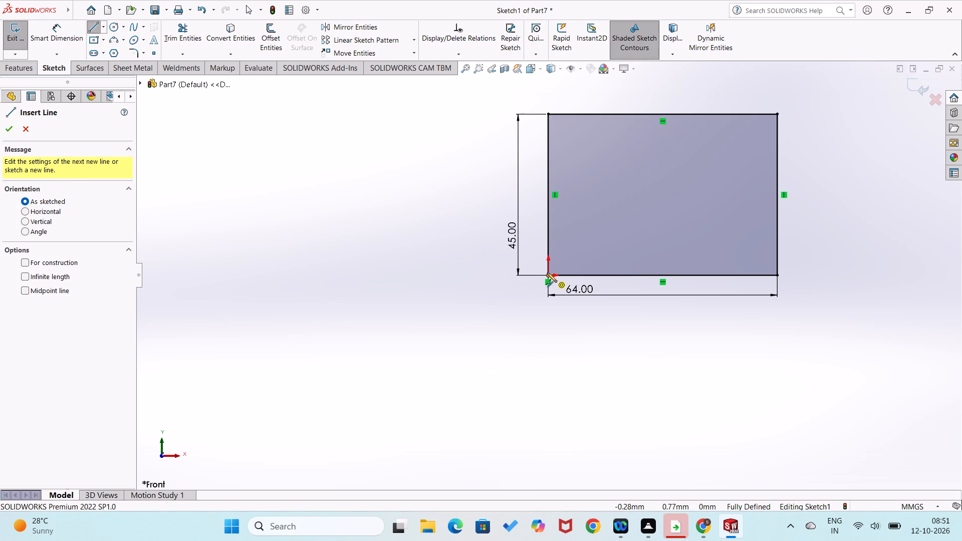
click(549, 277)
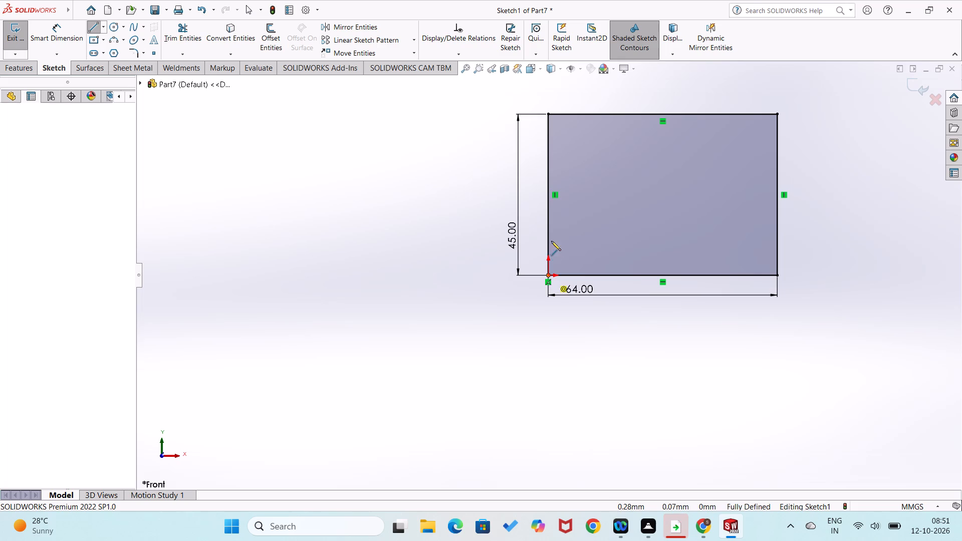
click(548, 240)
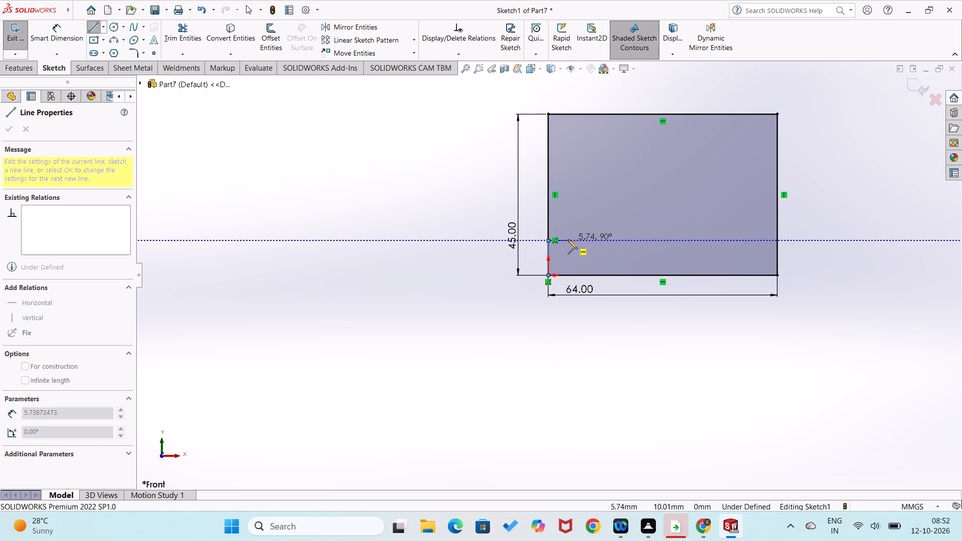
click(566, 239)
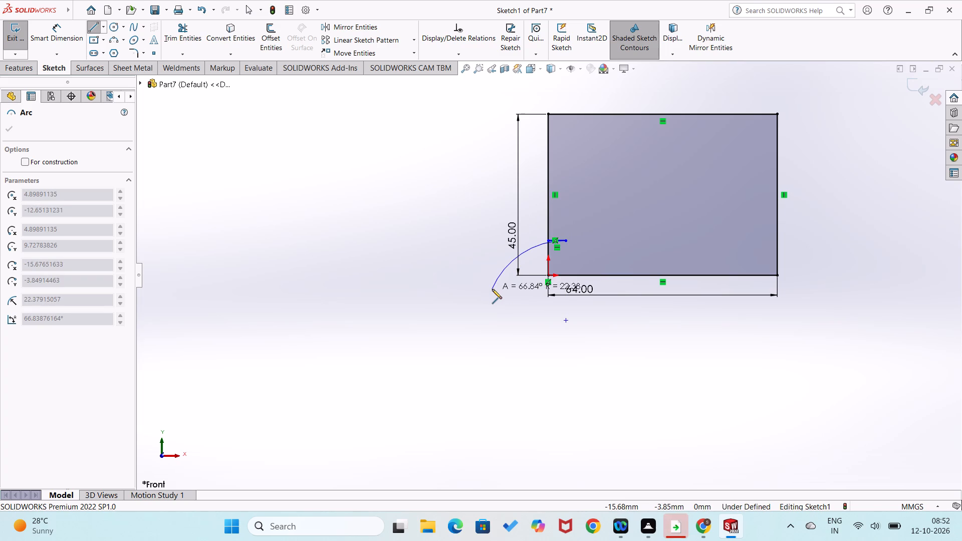
right_drag(492, 292, 548, 271)
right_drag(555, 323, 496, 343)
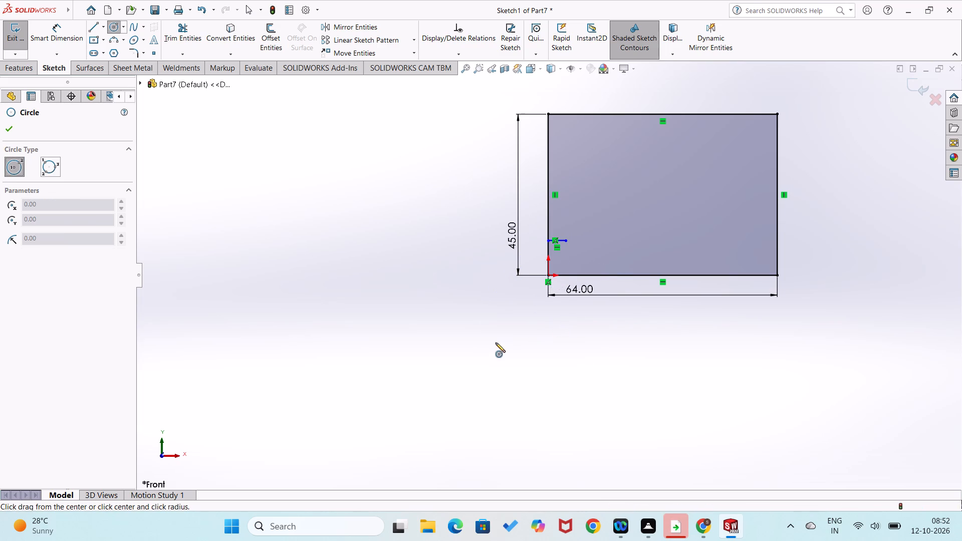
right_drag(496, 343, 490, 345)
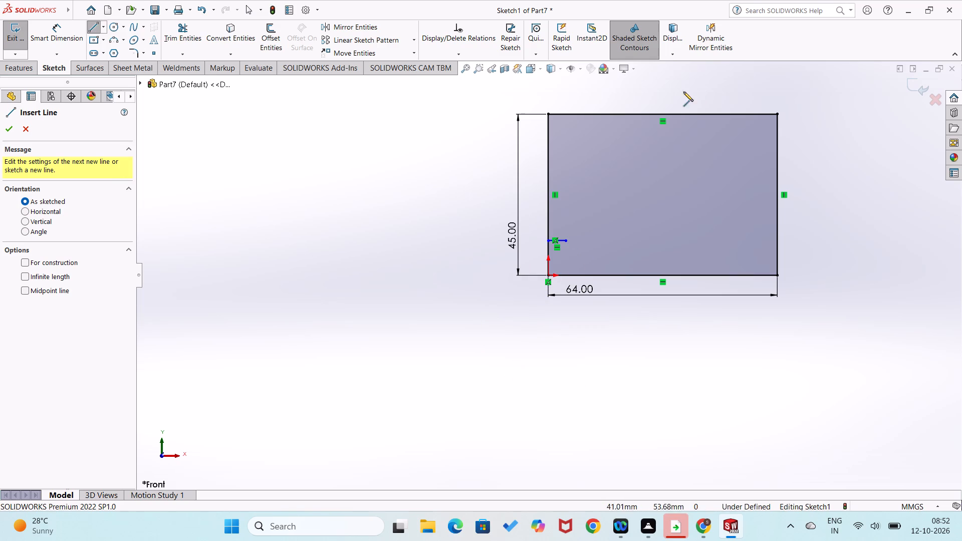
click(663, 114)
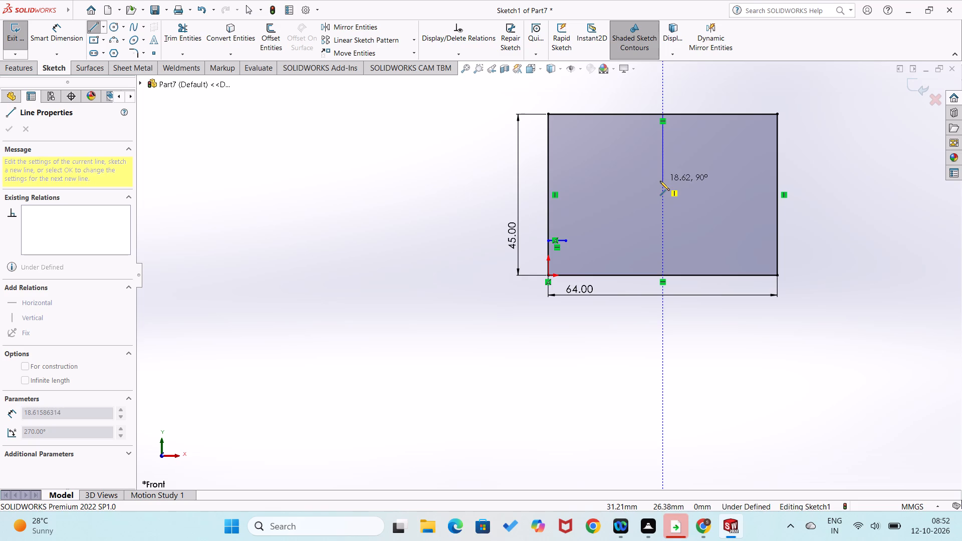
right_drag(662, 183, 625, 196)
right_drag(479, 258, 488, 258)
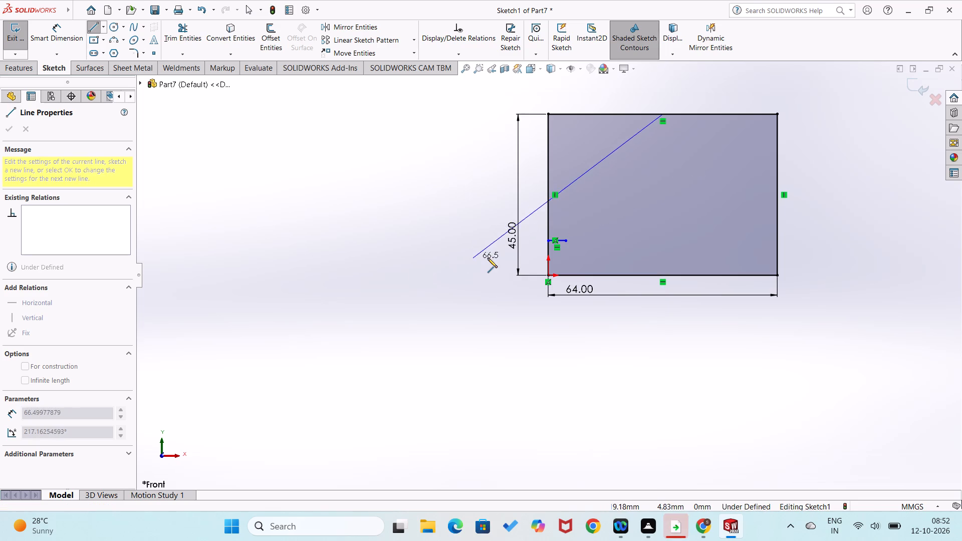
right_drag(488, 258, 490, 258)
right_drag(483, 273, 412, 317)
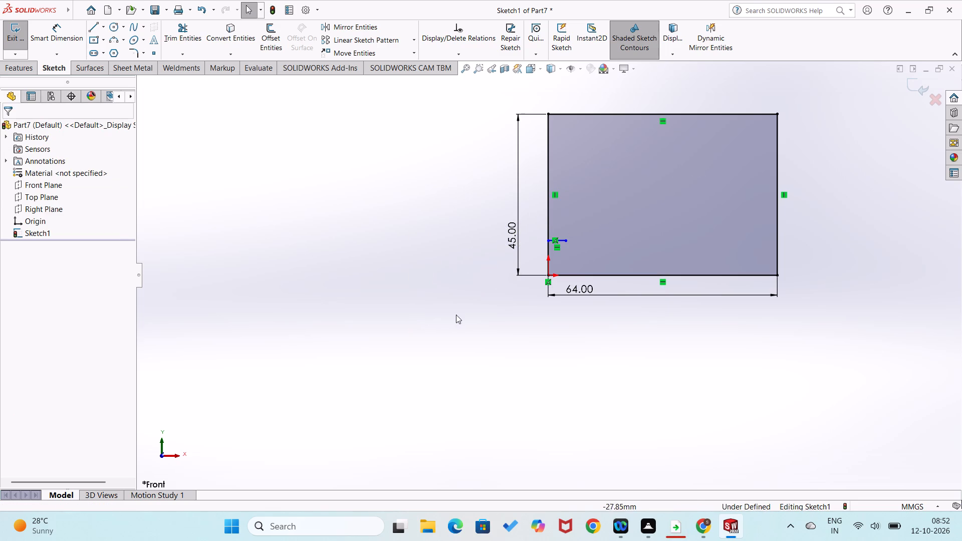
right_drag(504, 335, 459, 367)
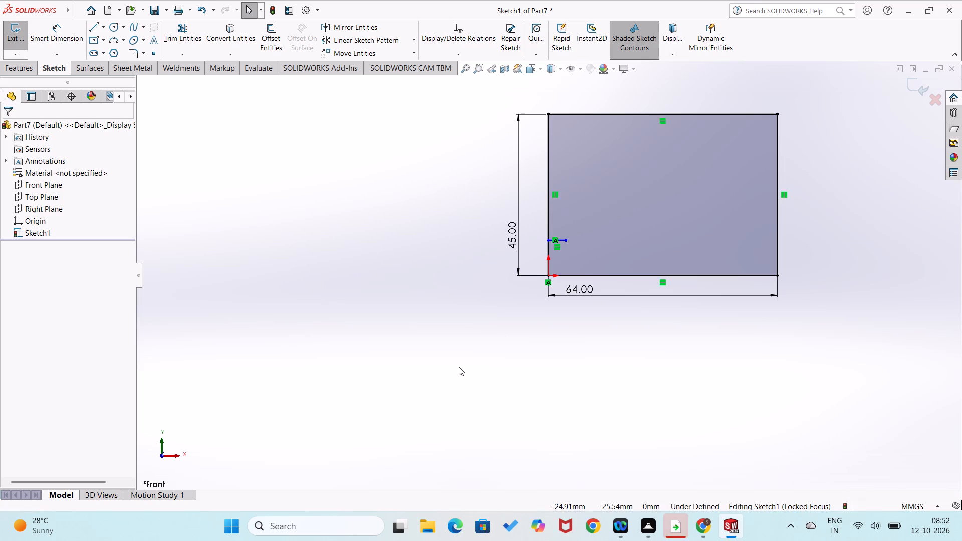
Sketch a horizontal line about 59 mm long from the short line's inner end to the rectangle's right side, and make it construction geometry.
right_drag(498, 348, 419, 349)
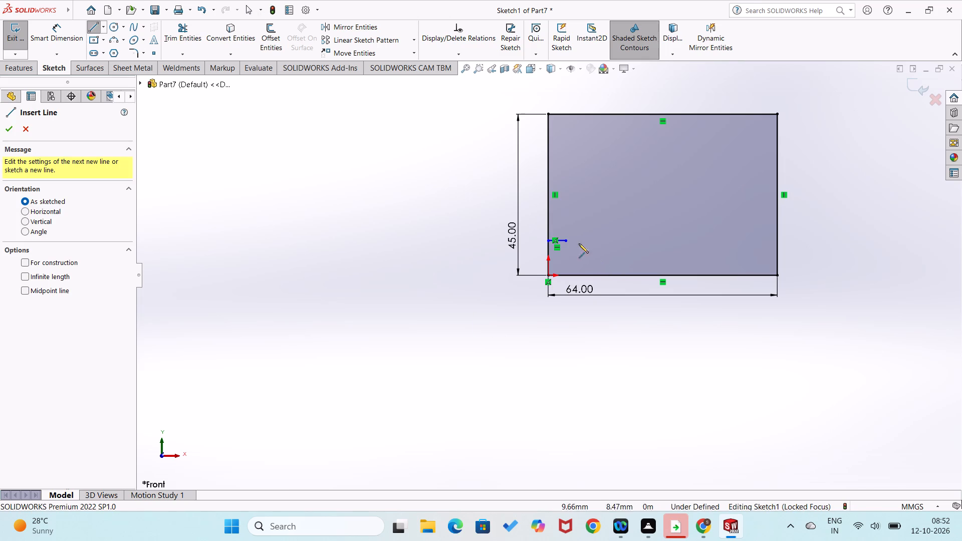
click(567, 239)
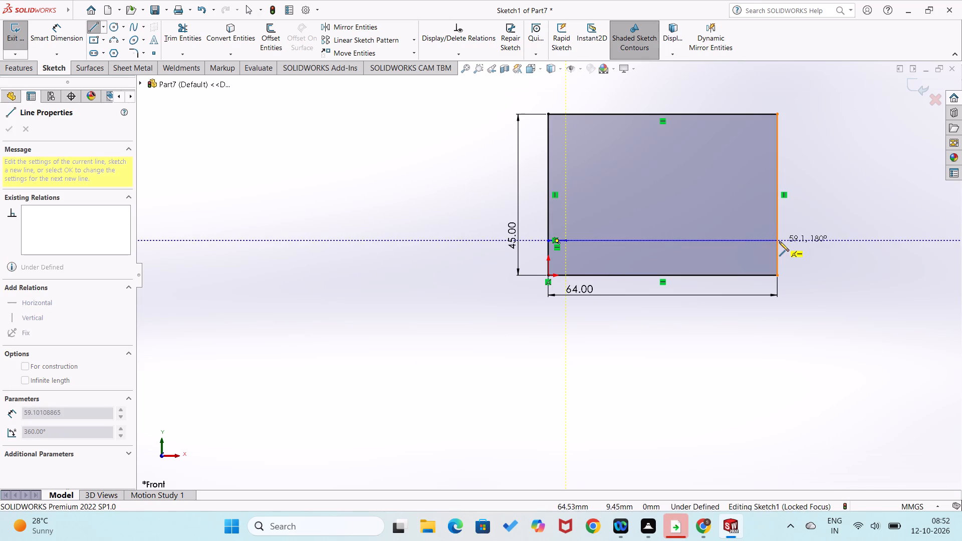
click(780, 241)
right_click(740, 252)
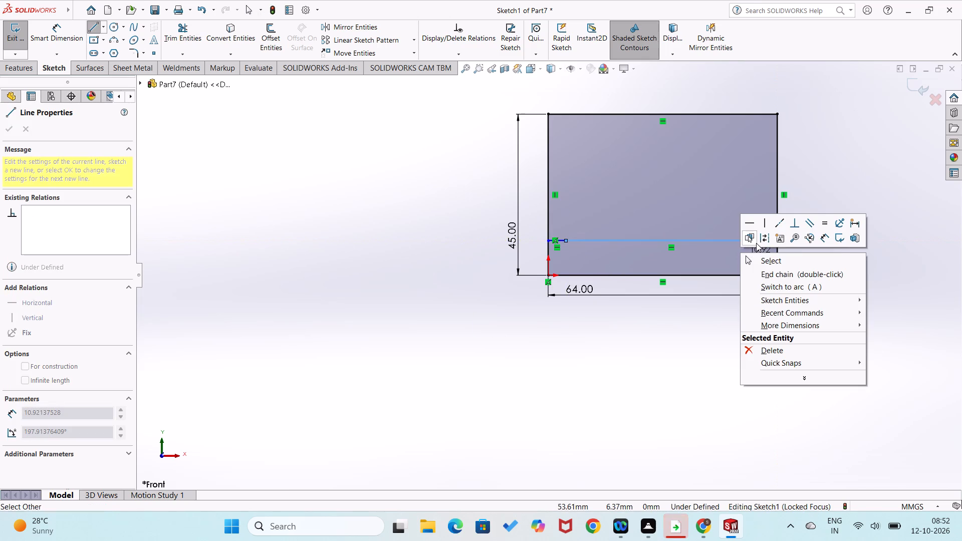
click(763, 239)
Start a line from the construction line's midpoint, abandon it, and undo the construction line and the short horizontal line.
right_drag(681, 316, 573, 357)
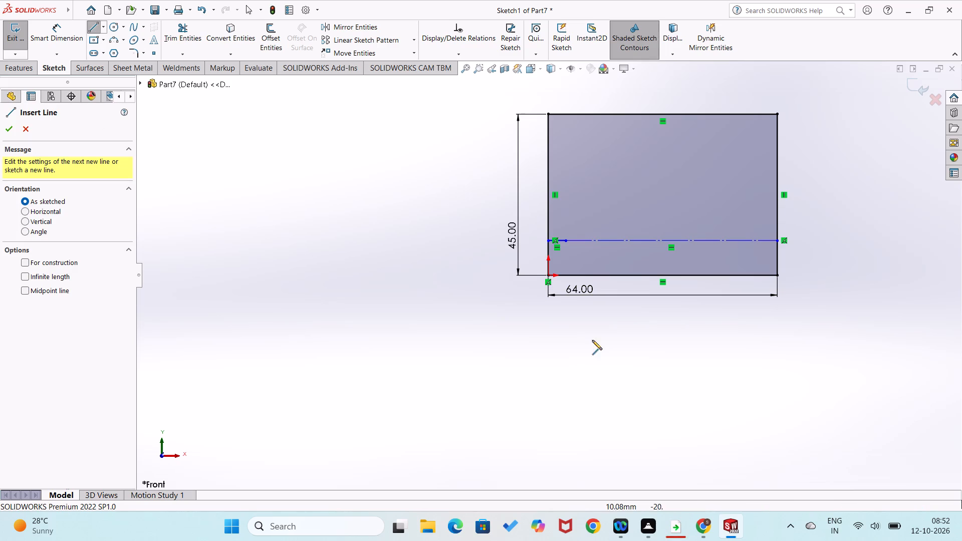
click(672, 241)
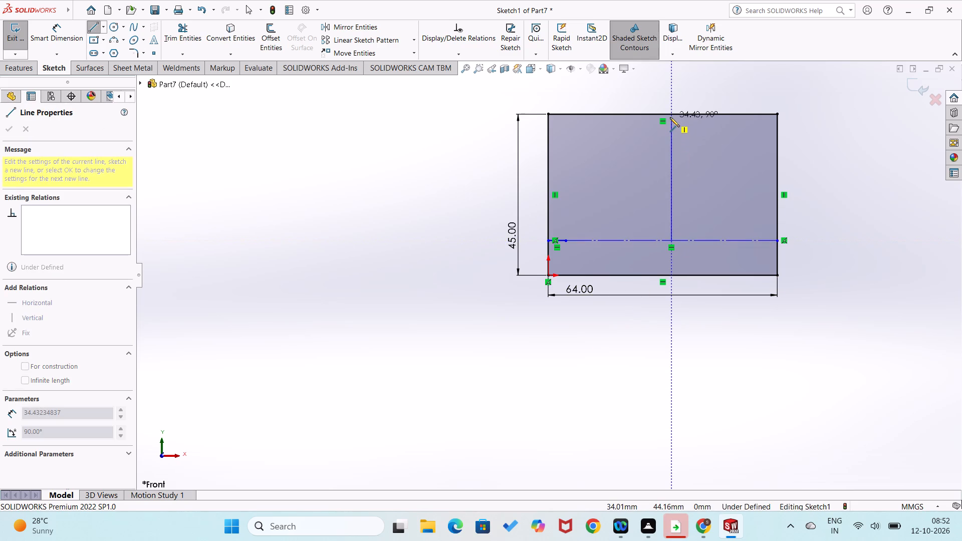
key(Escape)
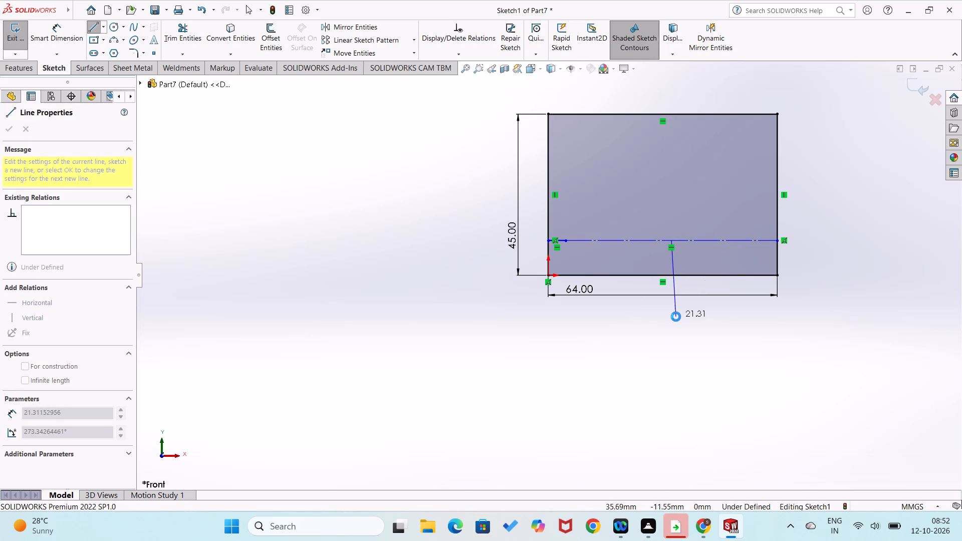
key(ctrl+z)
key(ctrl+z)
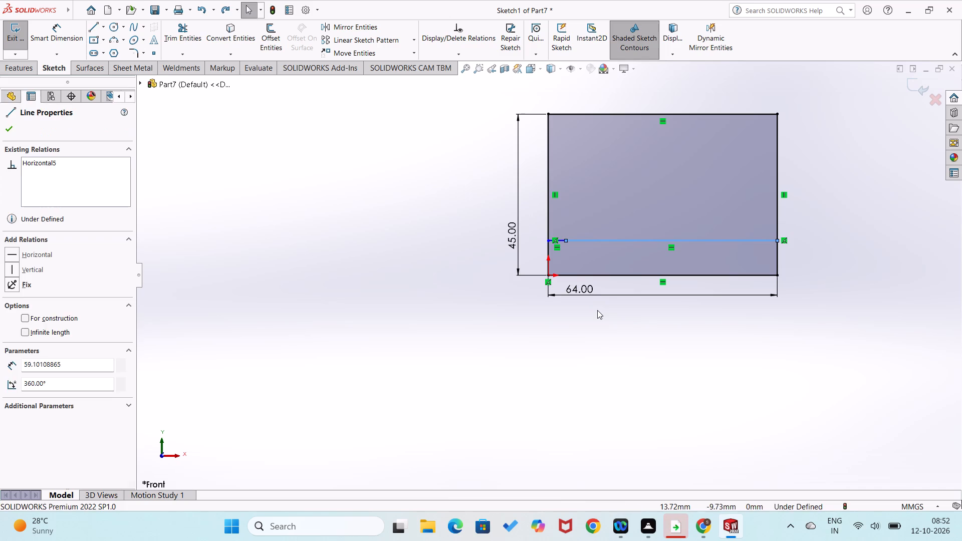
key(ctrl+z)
Sketch a 64 mm horizontal construction line from the upper end of the short vertical line to the rectangle's right side.
right_drag(604, 322, 524, 356)
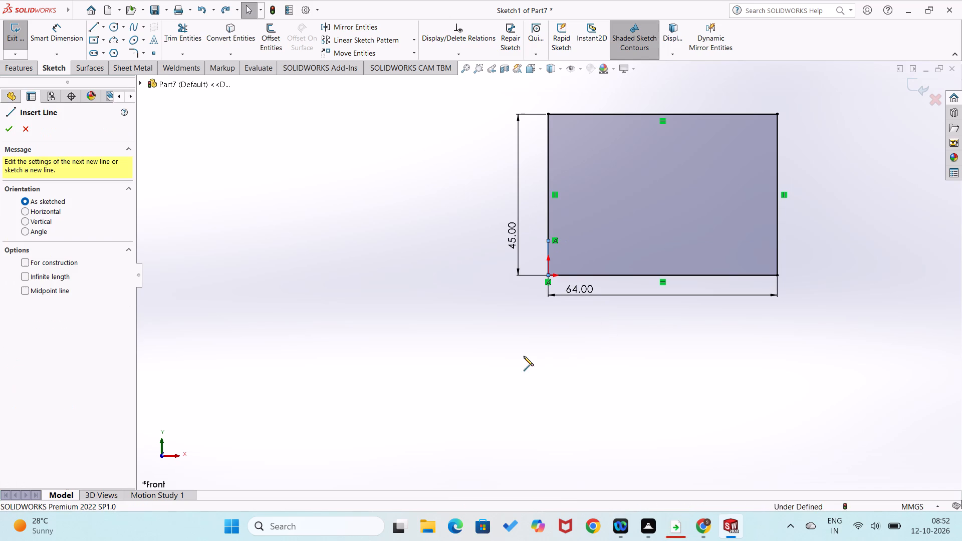
click(548, 241)
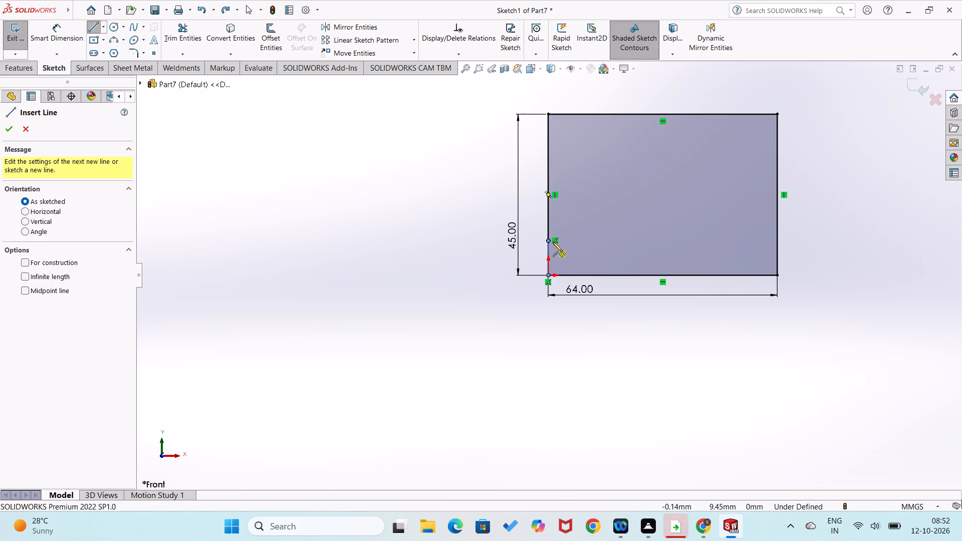
click(777, 240)
right_click(776, 240)
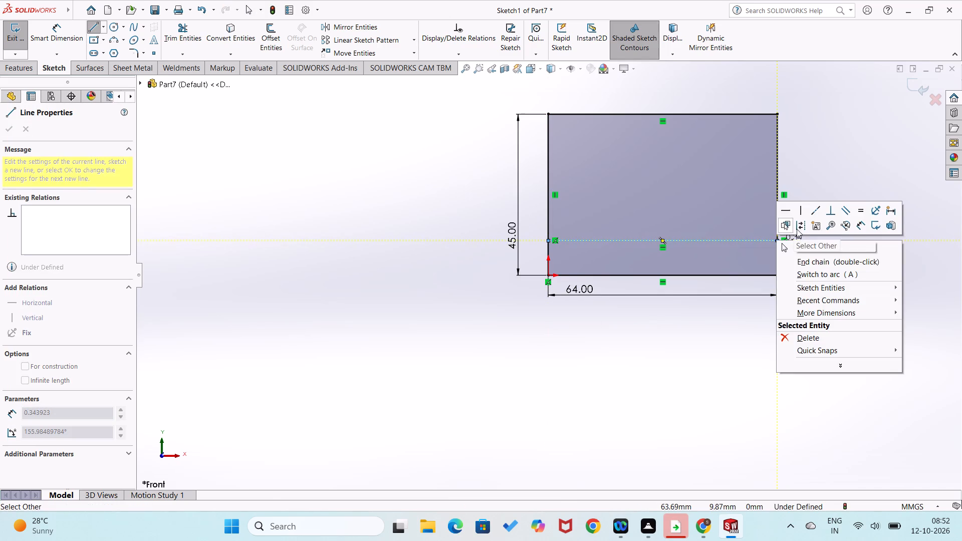
click(802, 227)
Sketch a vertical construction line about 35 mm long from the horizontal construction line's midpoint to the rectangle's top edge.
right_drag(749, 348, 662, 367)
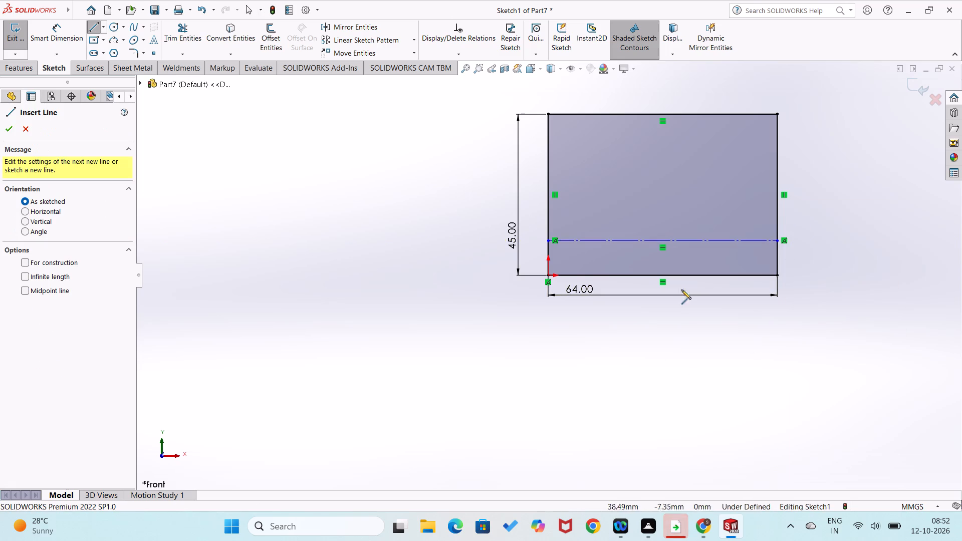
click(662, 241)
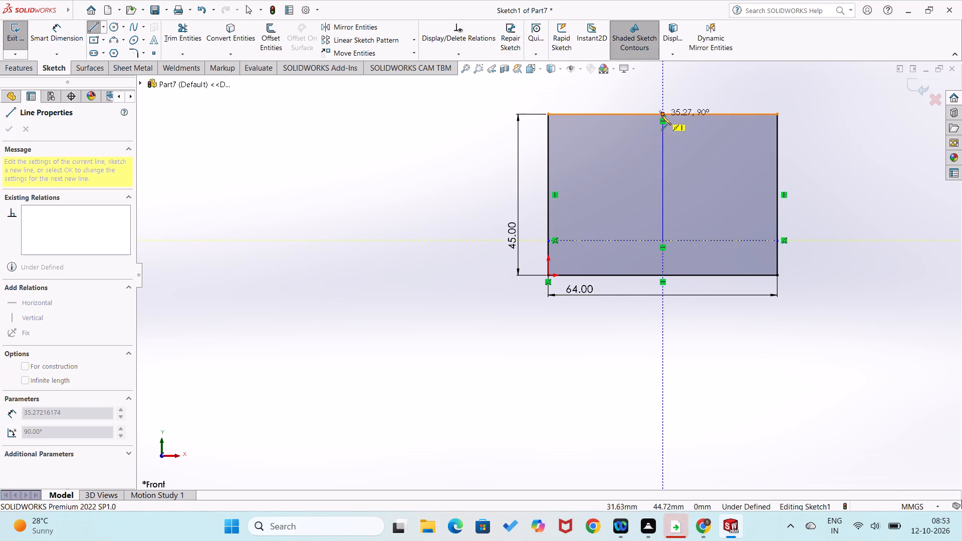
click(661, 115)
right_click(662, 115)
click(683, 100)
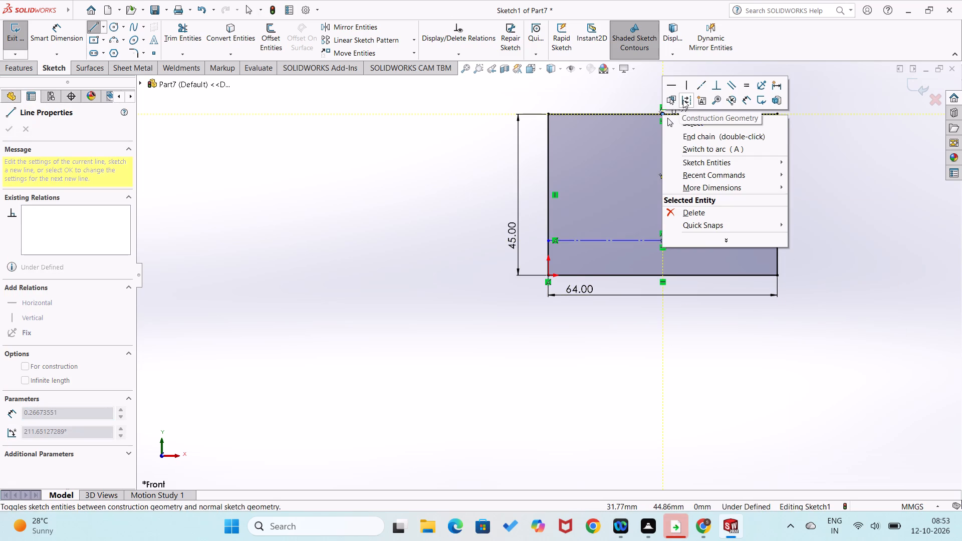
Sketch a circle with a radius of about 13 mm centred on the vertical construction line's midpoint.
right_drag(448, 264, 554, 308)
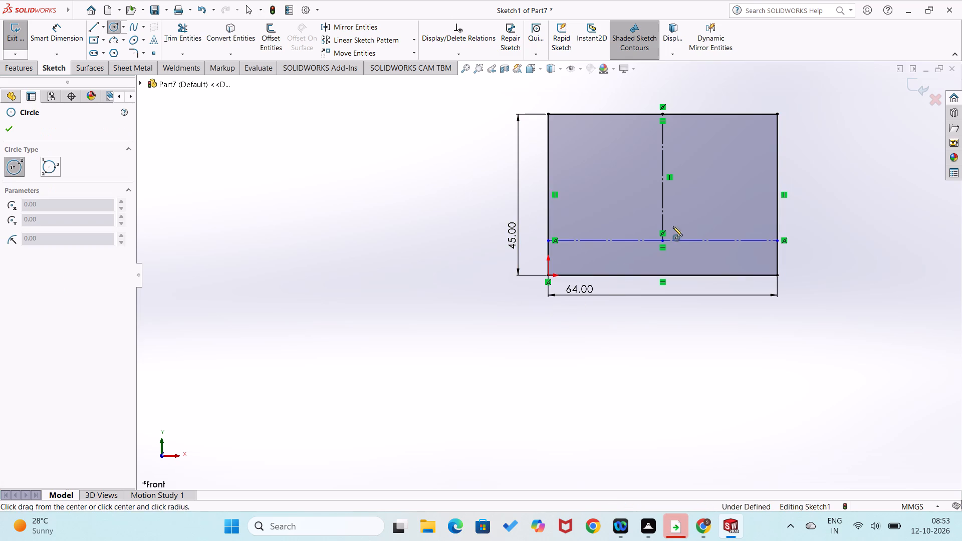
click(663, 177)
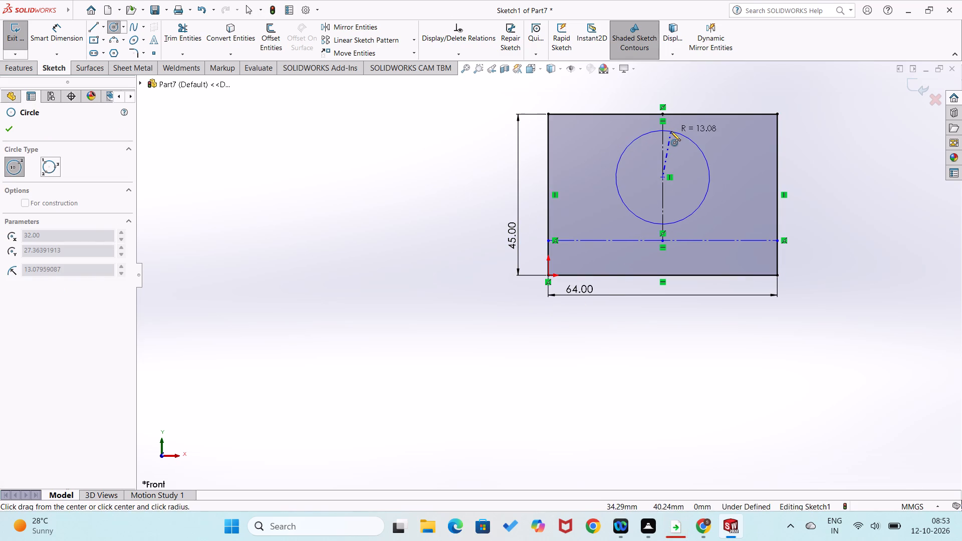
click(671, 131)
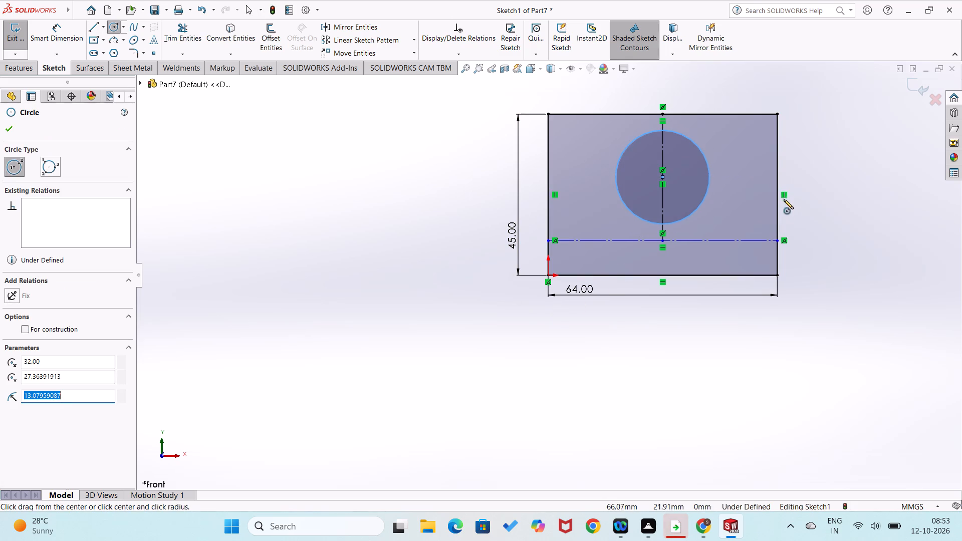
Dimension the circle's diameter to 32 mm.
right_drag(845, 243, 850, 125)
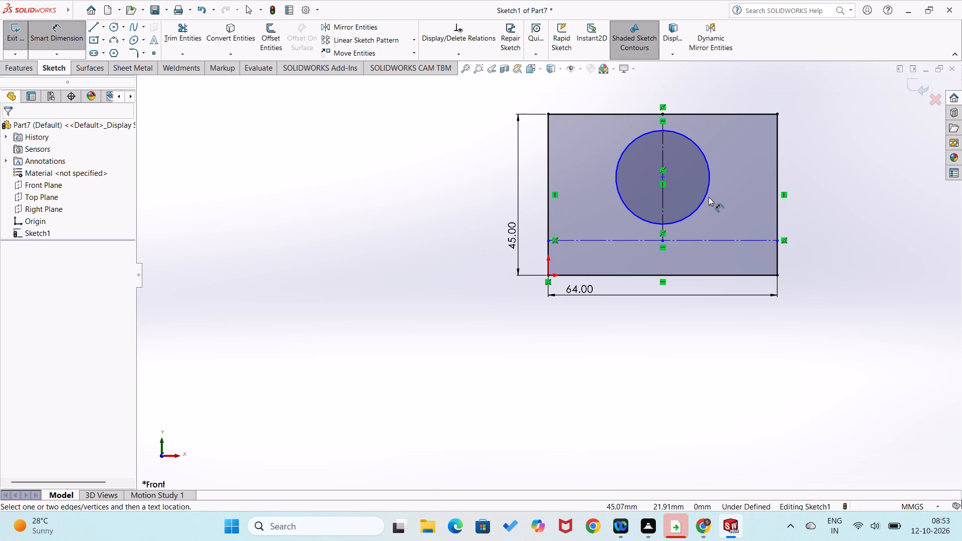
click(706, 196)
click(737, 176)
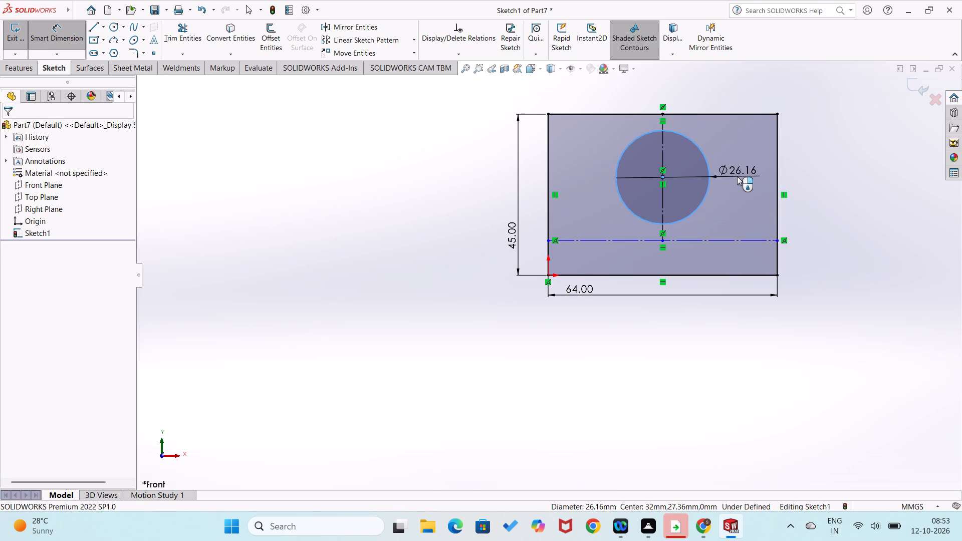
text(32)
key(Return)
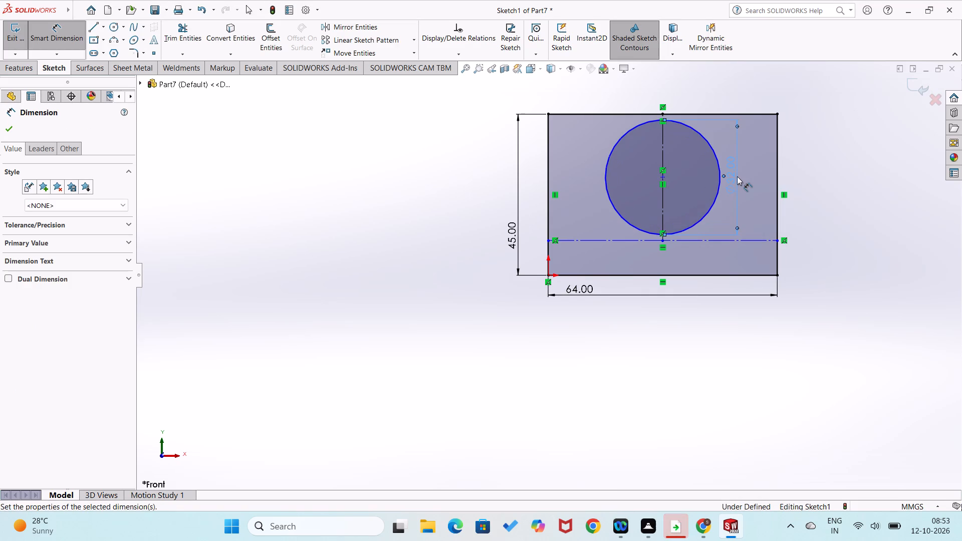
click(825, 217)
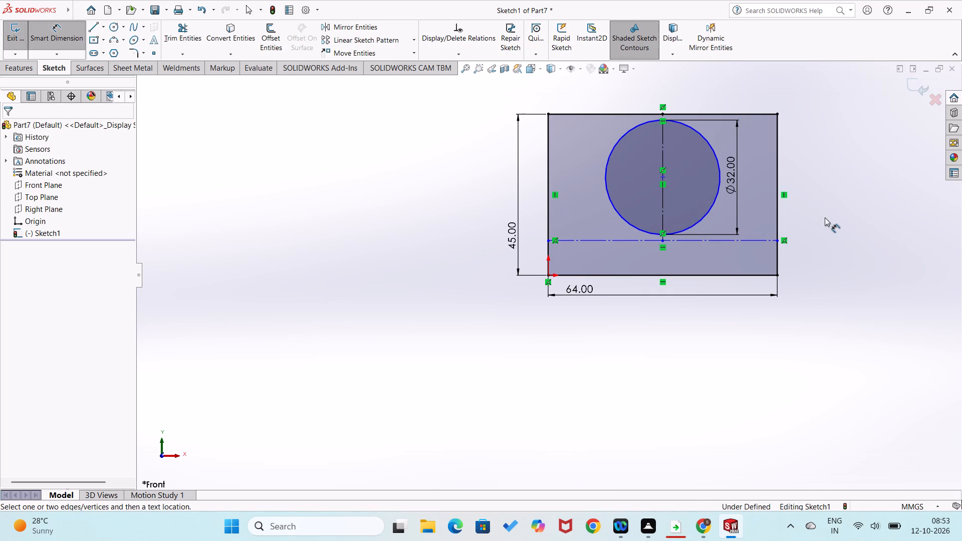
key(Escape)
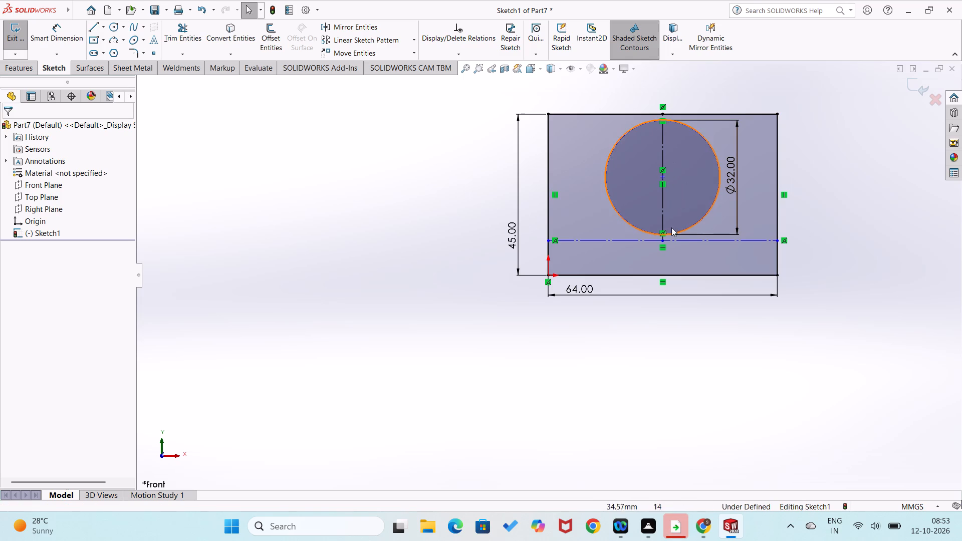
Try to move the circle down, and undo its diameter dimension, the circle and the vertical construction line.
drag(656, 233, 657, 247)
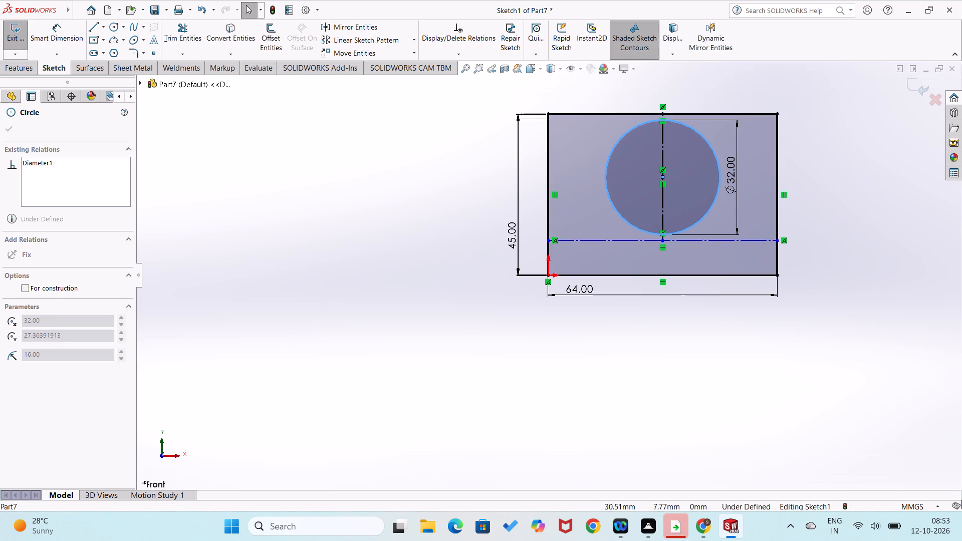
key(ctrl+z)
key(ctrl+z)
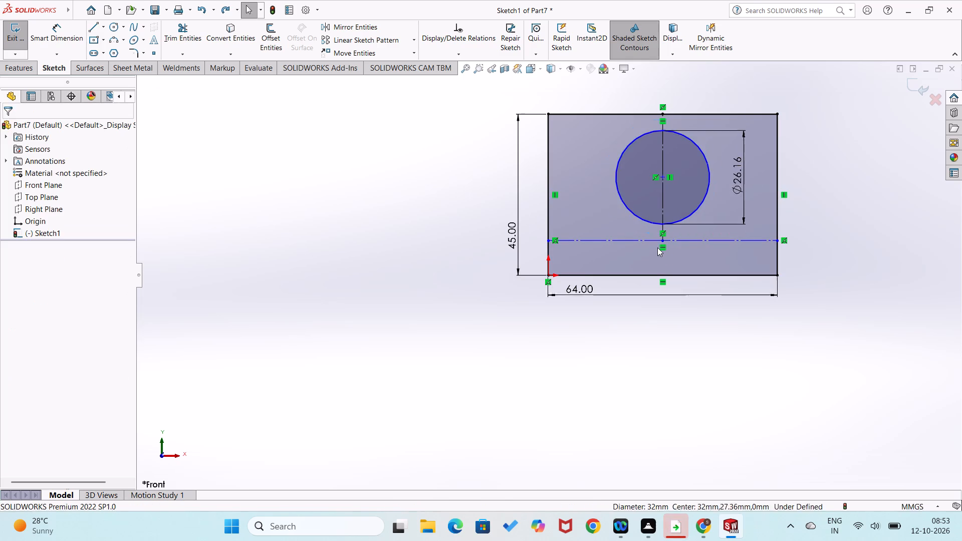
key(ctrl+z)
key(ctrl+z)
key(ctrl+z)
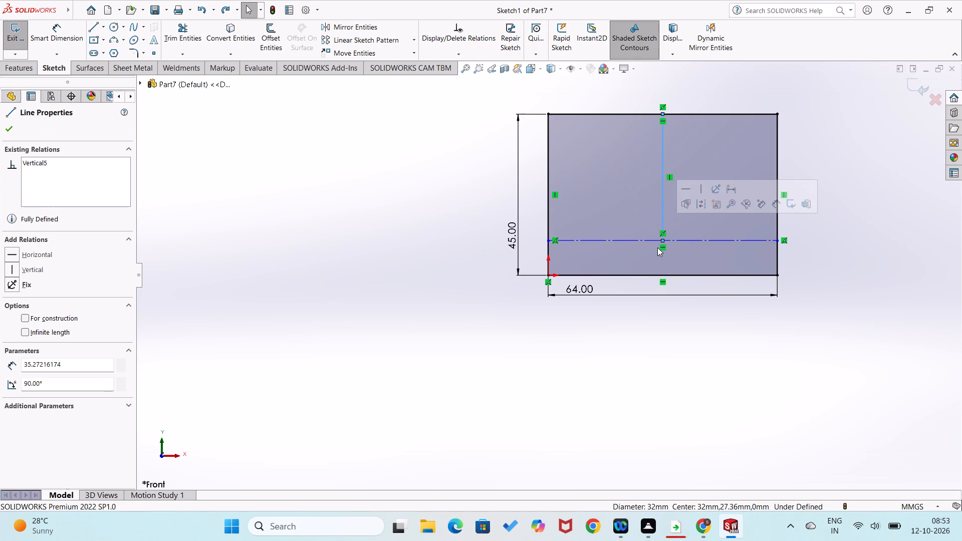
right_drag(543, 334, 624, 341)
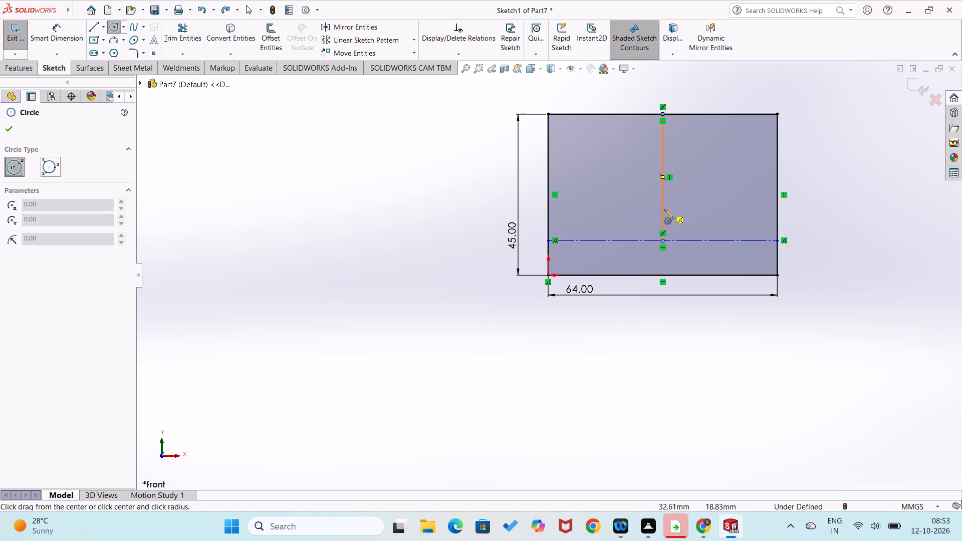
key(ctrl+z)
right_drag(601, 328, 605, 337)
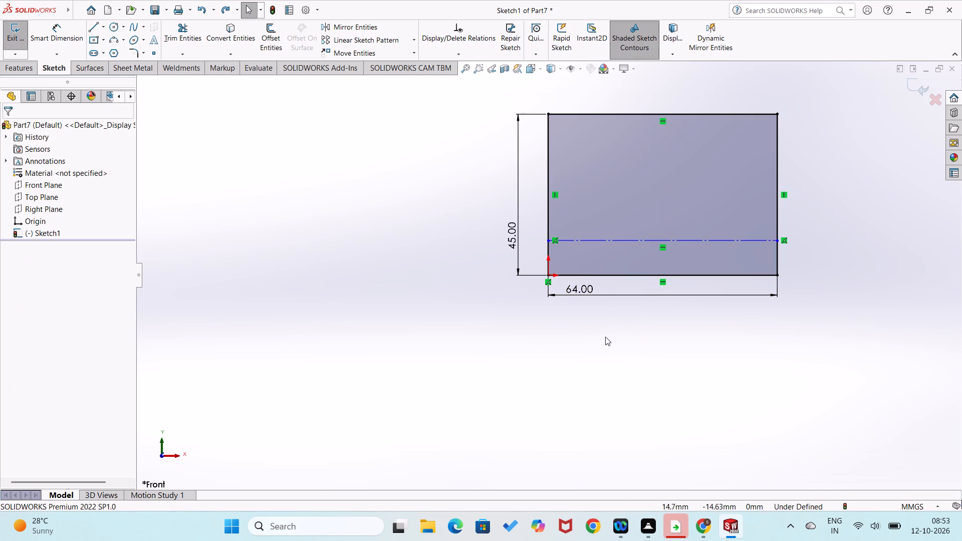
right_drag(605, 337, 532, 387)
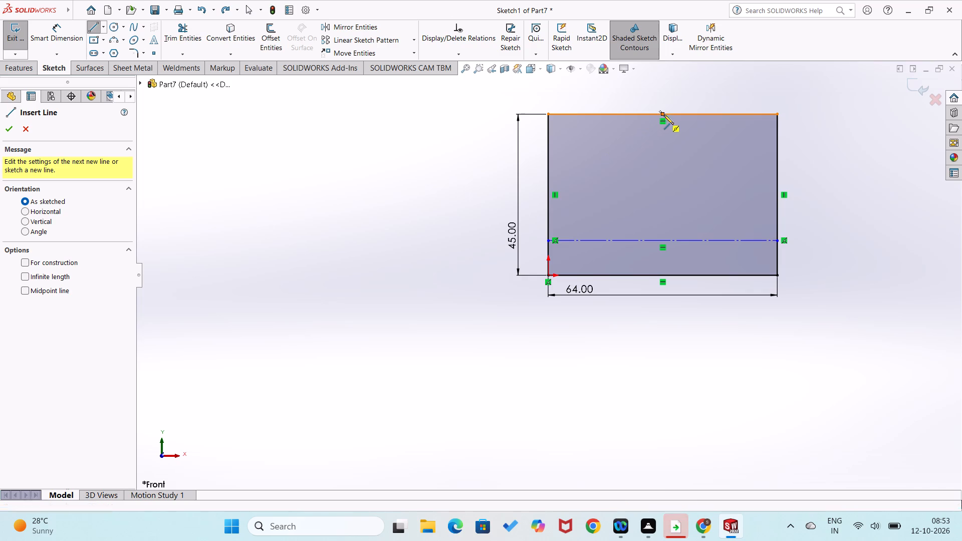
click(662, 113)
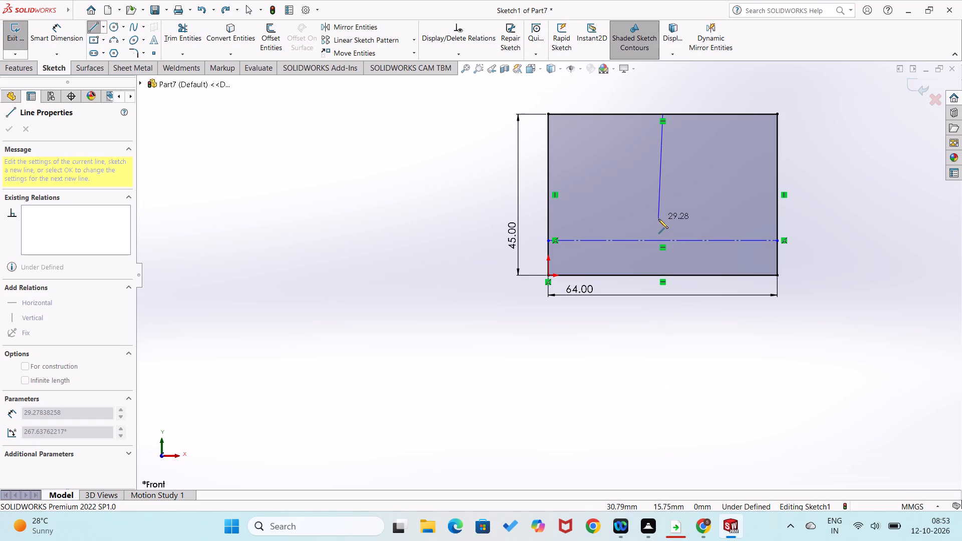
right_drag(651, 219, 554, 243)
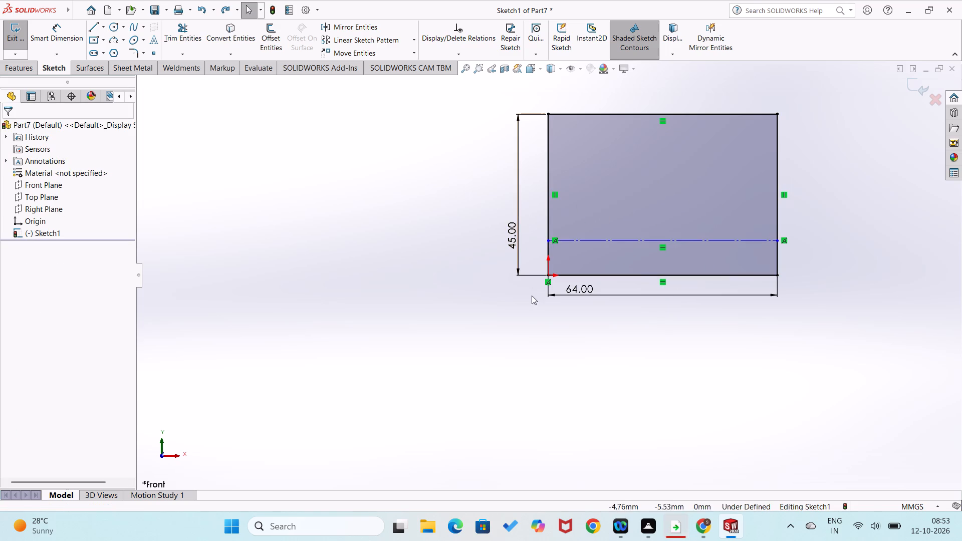
Sketch a vertical line about 19 mm long from the origin up the rectangle's left side.
right_drag(555, 321, 495, 342)
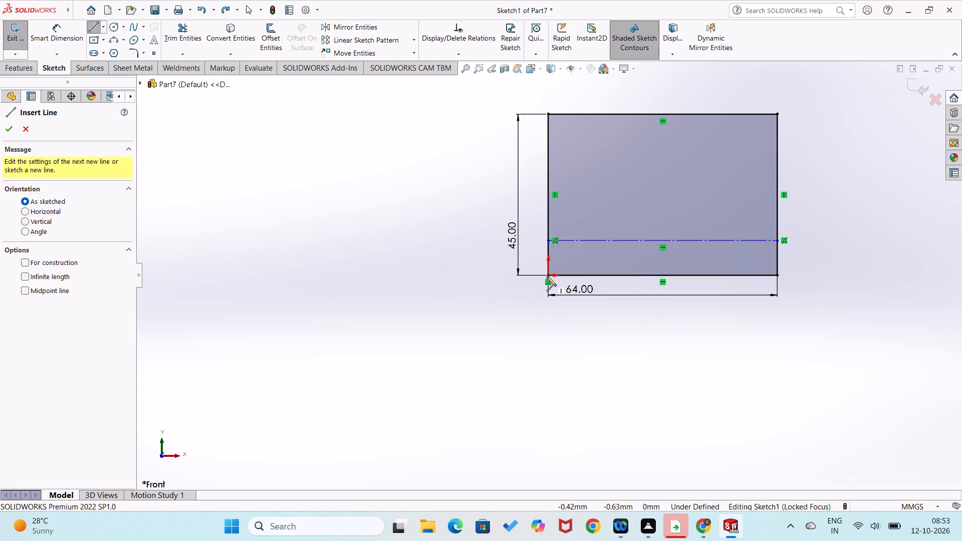
click(547, 275)
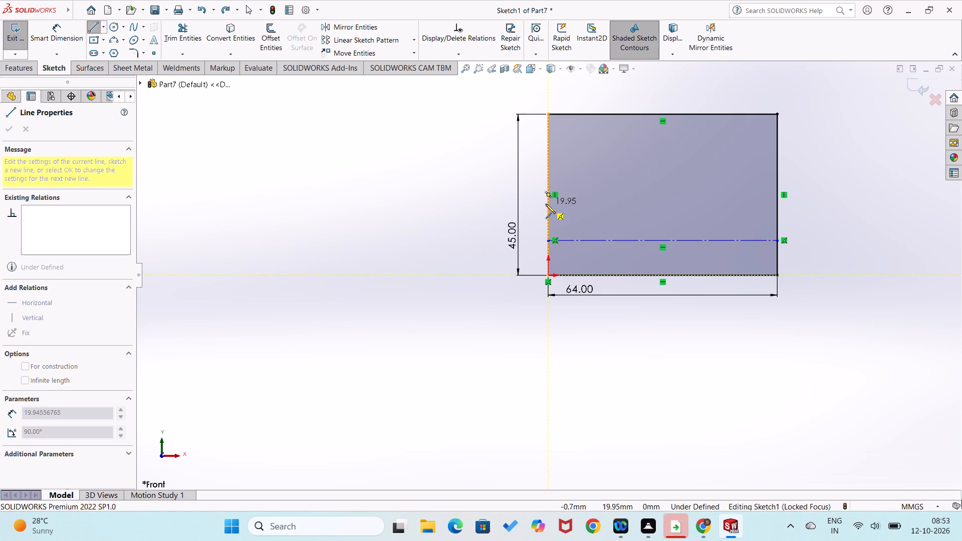
click(548, 206)
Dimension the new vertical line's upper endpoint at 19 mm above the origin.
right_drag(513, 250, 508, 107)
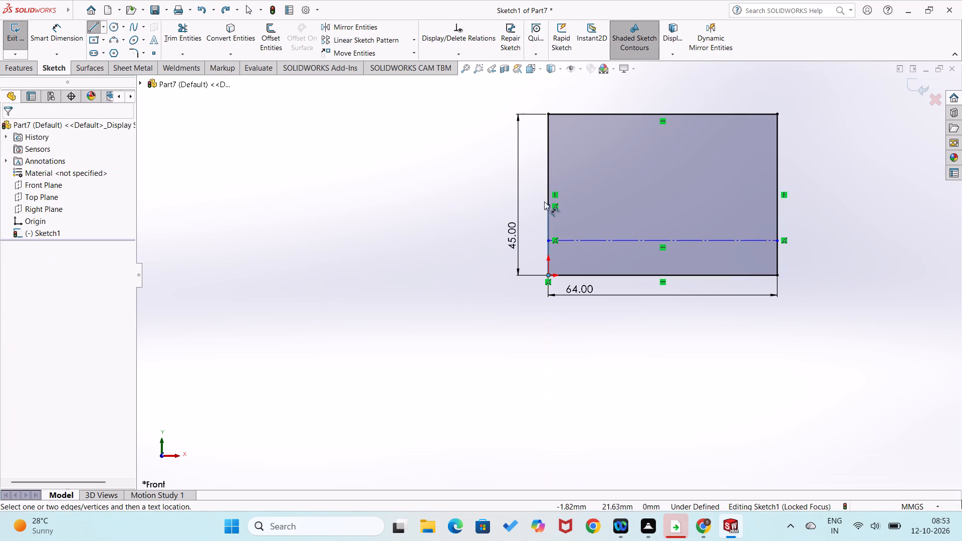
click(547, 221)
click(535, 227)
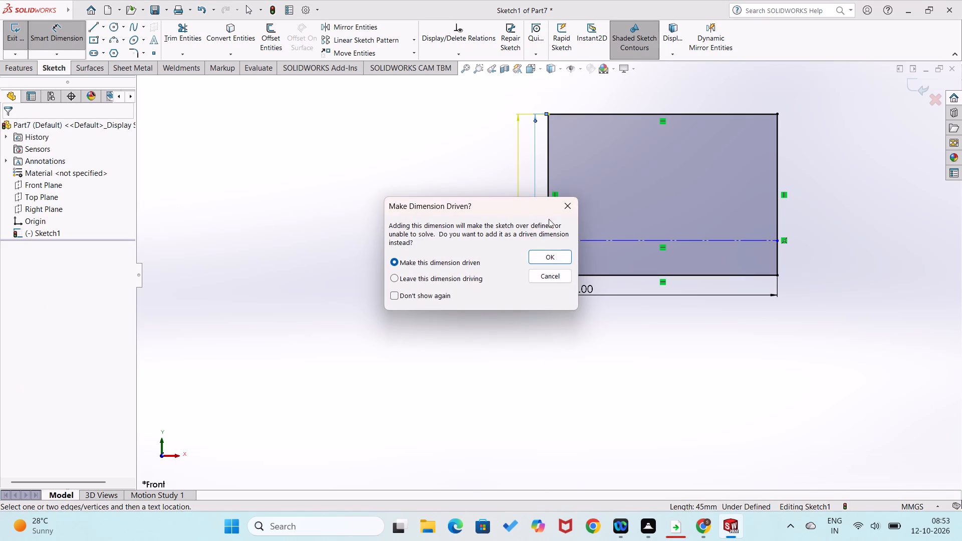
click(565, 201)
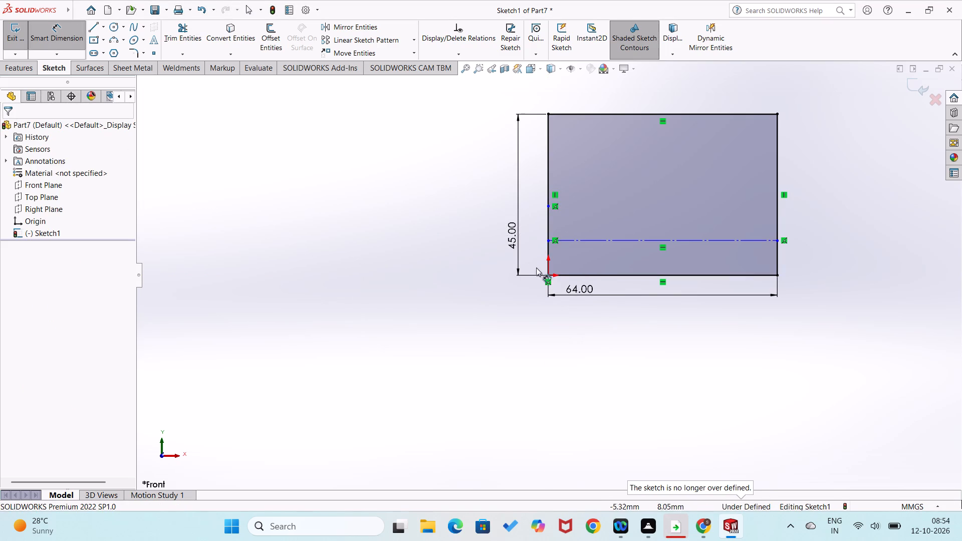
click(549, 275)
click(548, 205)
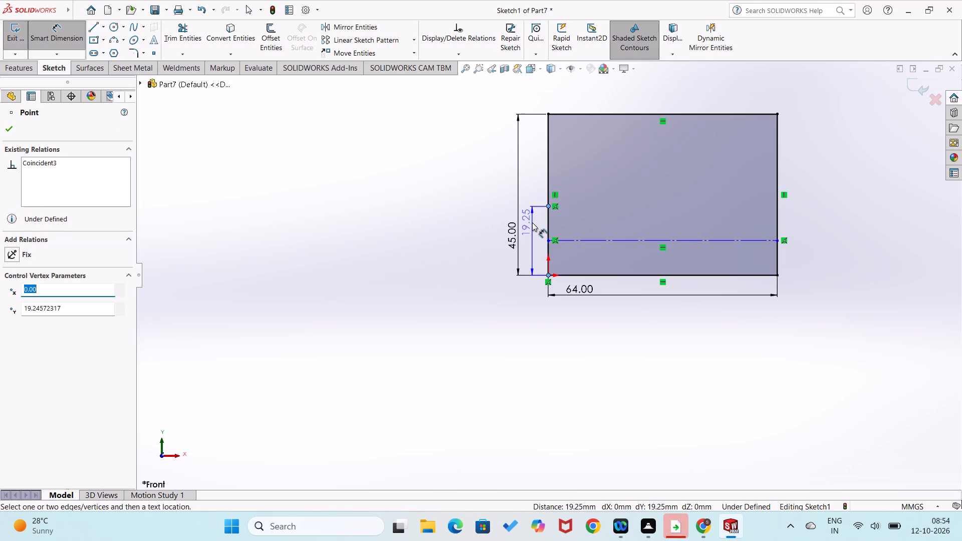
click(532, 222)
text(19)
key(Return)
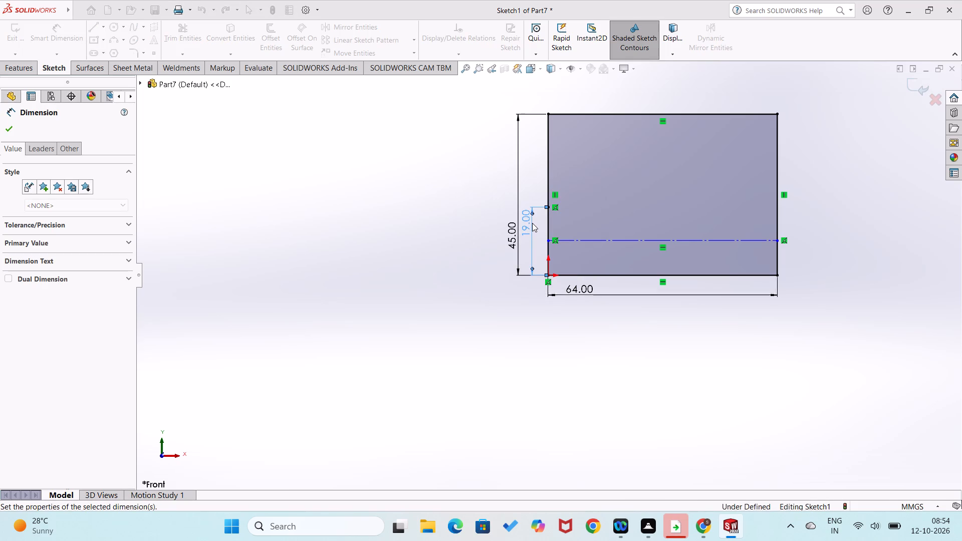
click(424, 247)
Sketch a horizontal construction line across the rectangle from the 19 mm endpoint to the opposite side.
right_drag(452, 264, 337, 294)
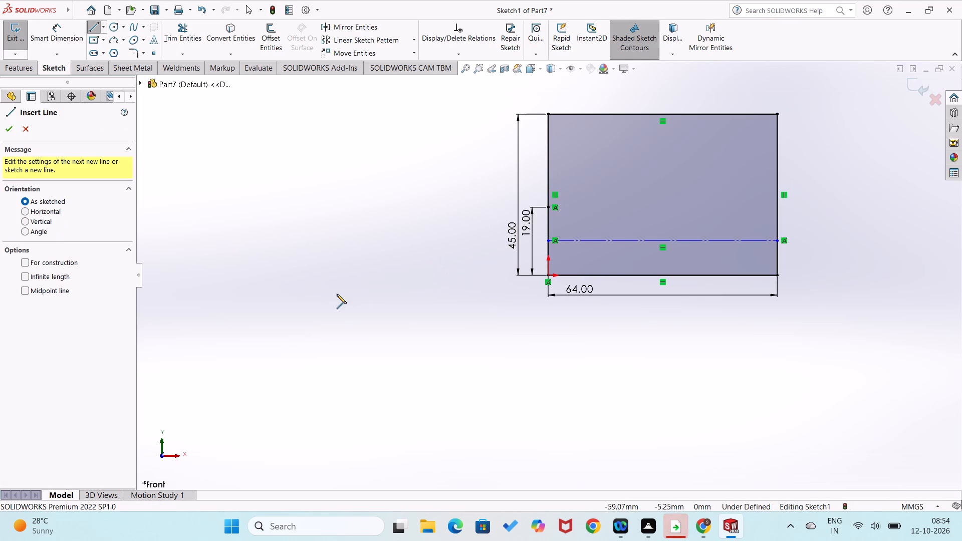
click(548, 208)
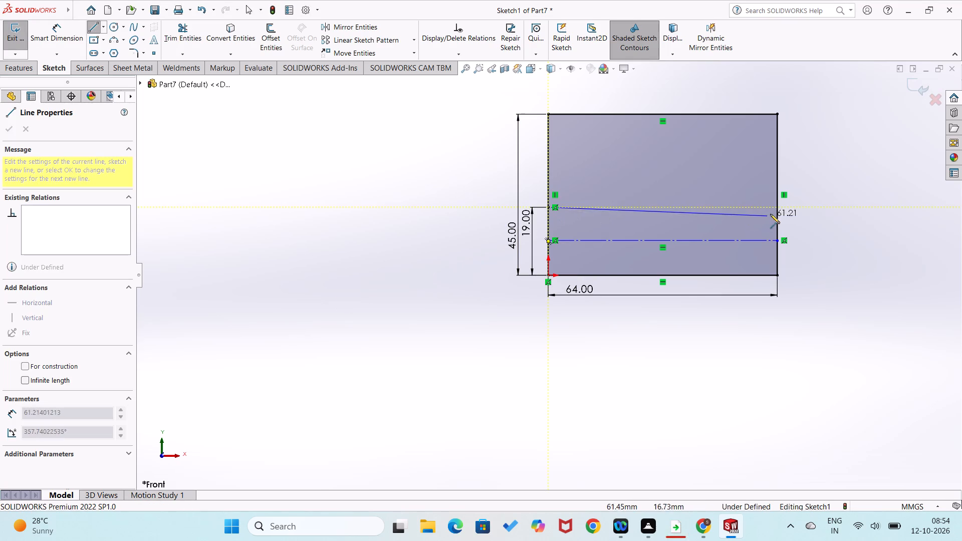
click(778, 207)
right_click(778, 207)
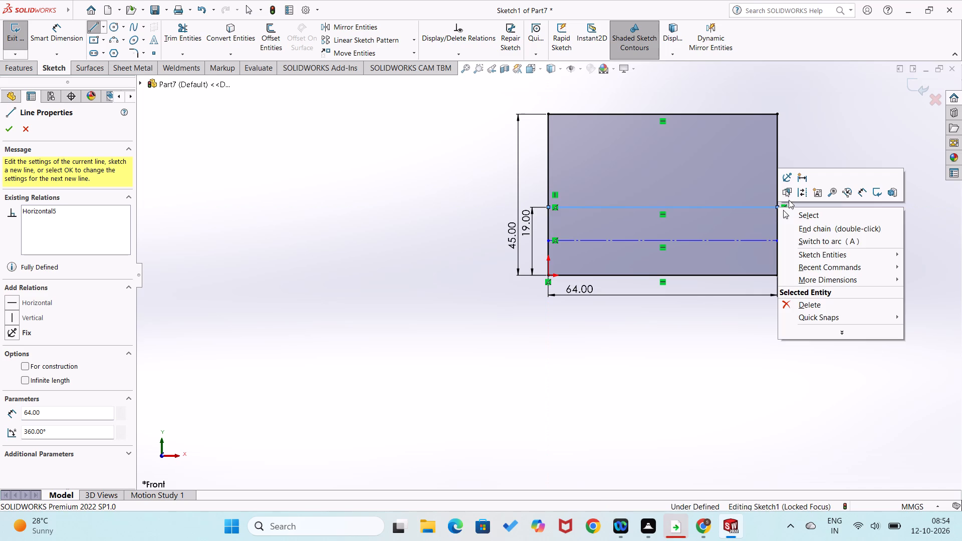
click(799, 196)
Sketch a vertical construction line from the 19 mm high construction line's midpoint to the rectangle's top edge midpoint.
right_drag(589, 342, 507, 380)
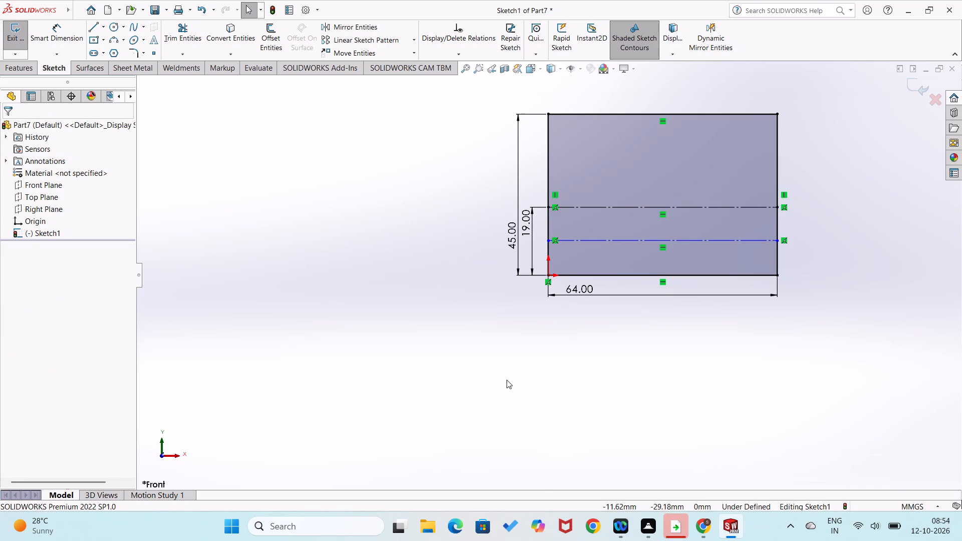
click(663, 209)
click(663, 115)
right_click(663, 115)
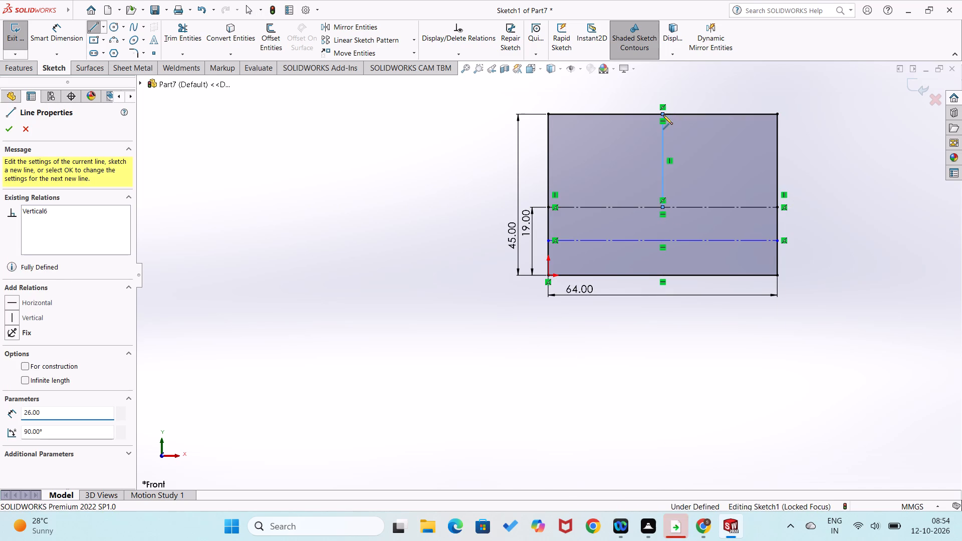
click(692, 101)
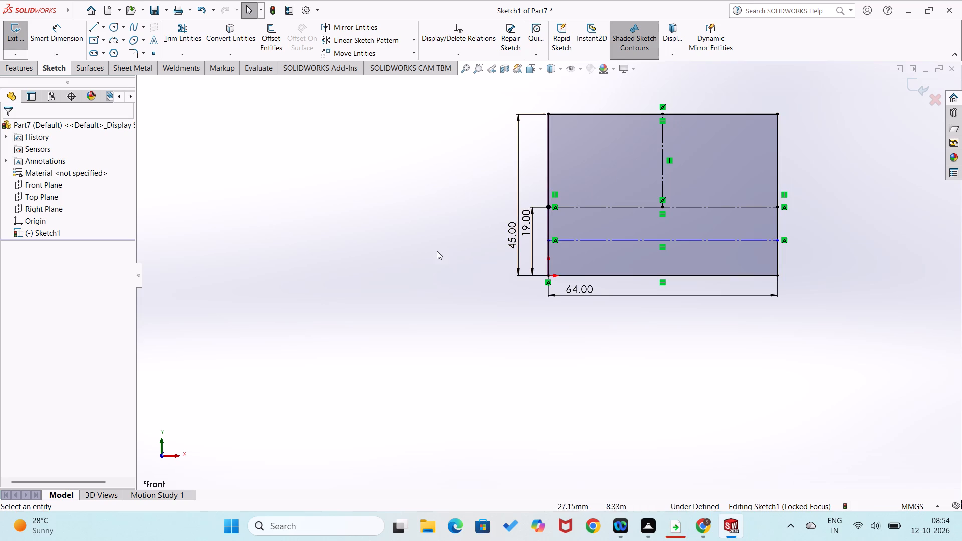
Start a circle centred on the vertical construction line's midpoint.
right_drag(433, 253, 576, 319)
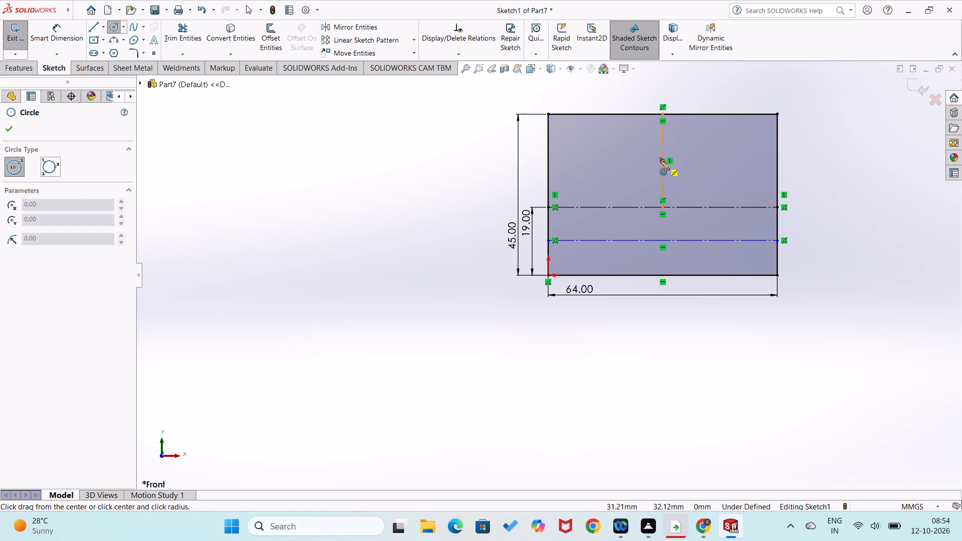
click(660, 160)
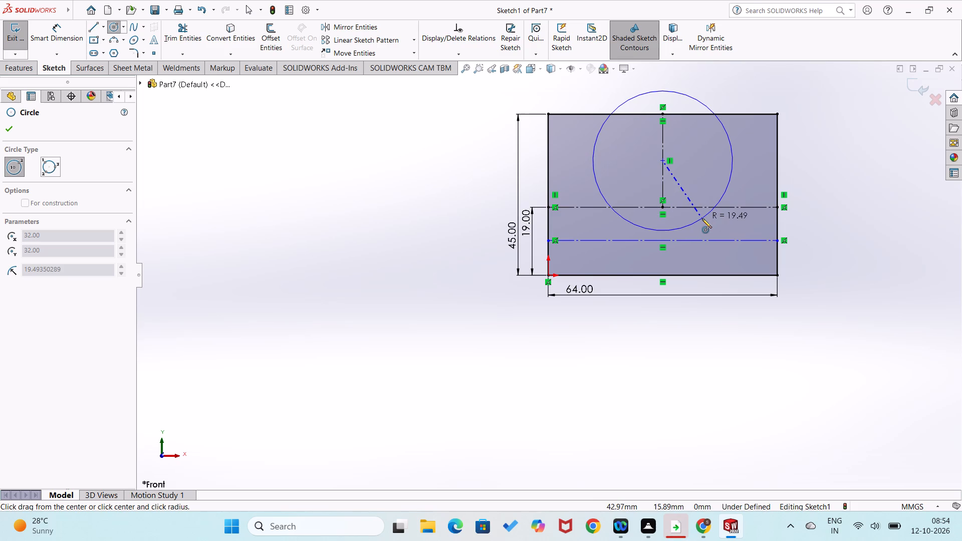
Undo the circle, all construction lines, the 19 mm dimension and its vertical line, back to the plain rectangle.
key(ctrl+z)
key(ctrl+z)
key(ctrl+z)
key(ctrl+z)
key(ctrl+z)
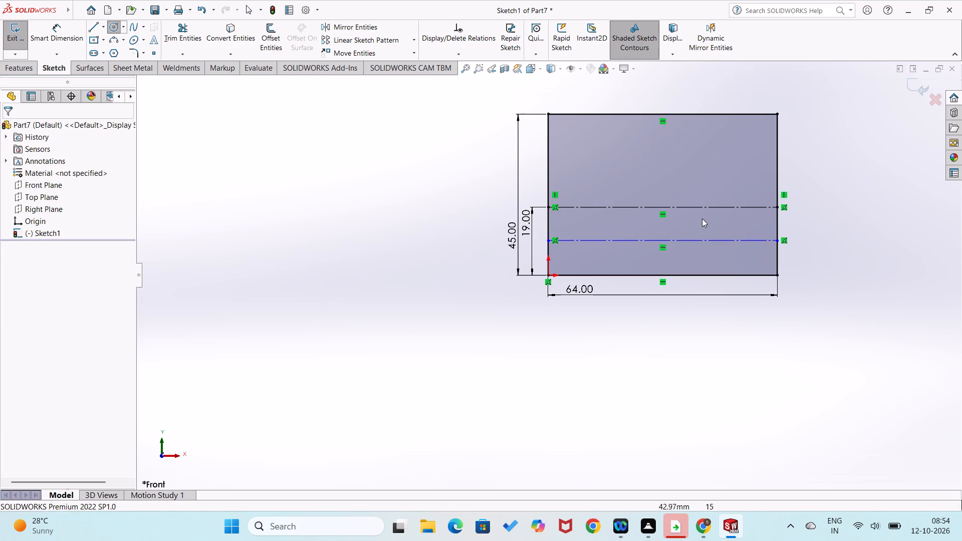
key(ctrl+z)
key(ctrl+z)
key(ctrl+z)
key(ctrl+z)
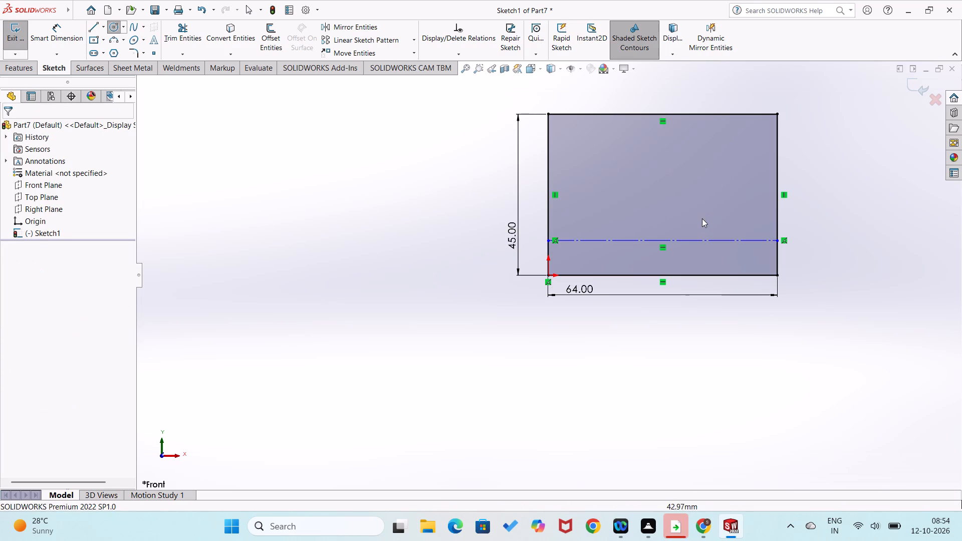
key(ctrl+z)
key(ctrl+z)
key(ctrl+z)
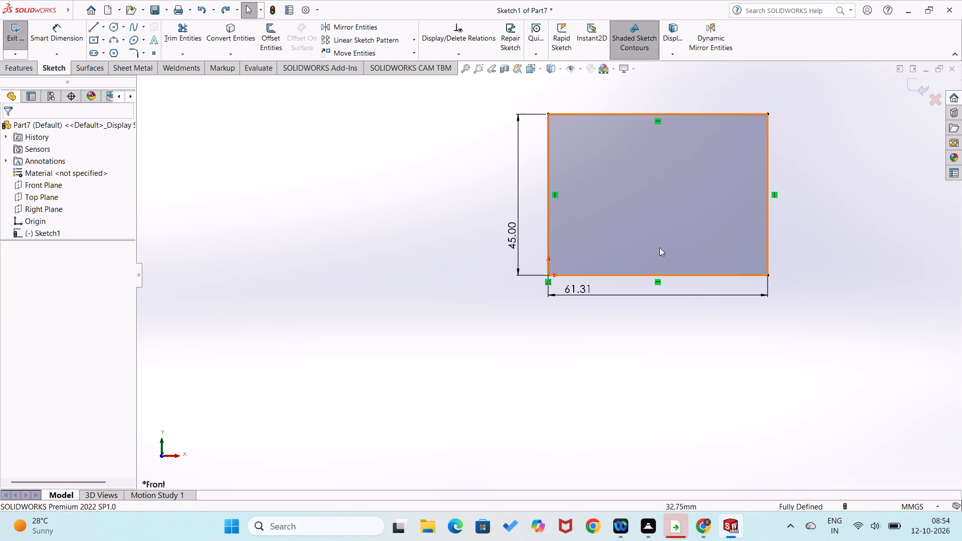
Set the rectangle's width to 64 mm.
double_click(579, 293)
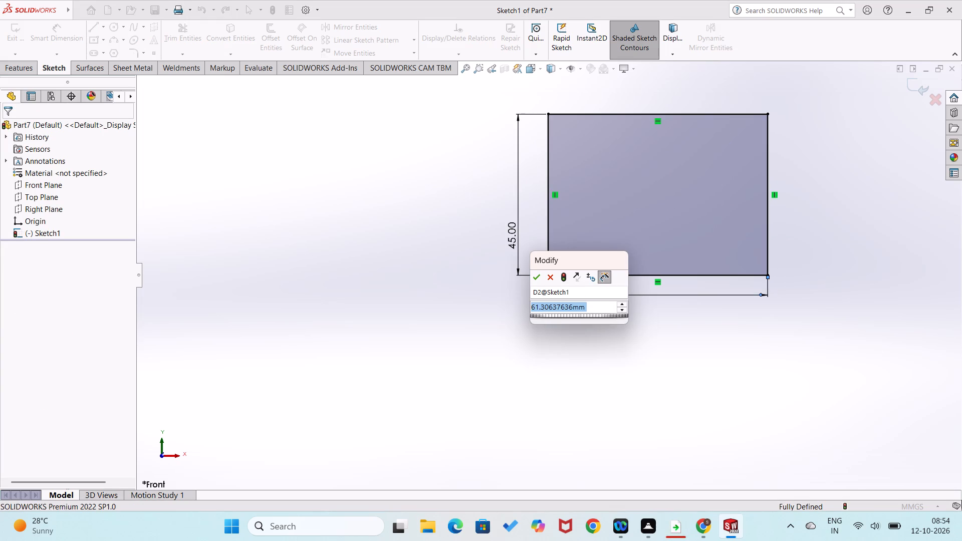
text(64)
key(Return)
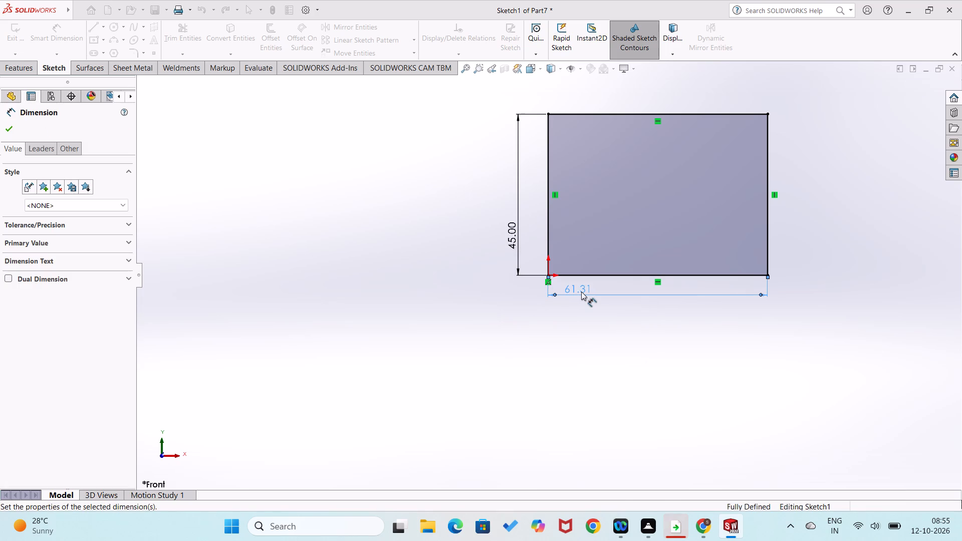
click(558, 345)
Extrude the rectangle 10 mm as a Blind boss with the direction reversed, behind the sketch plane.
middle_drag(565, 353, 595, 385)
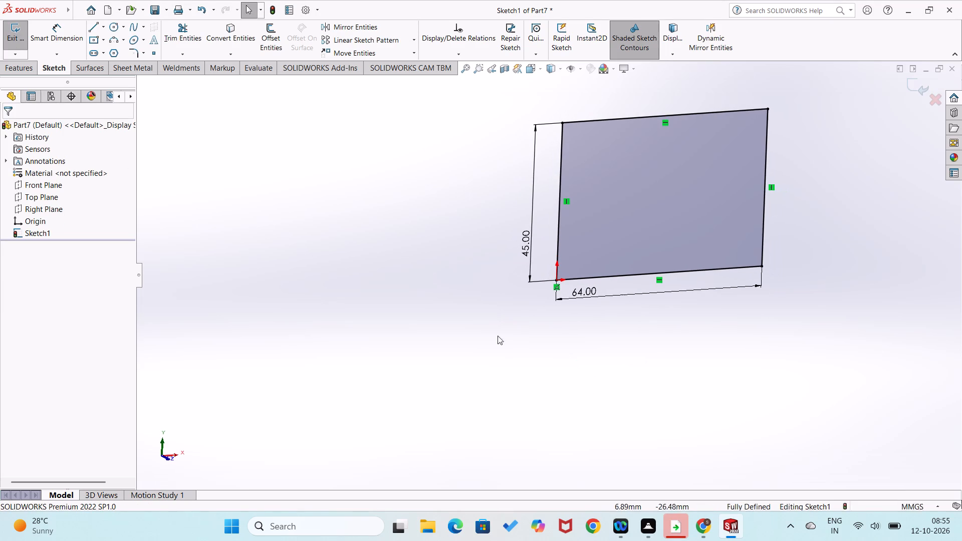
click(23, 74)
click(18, 38)
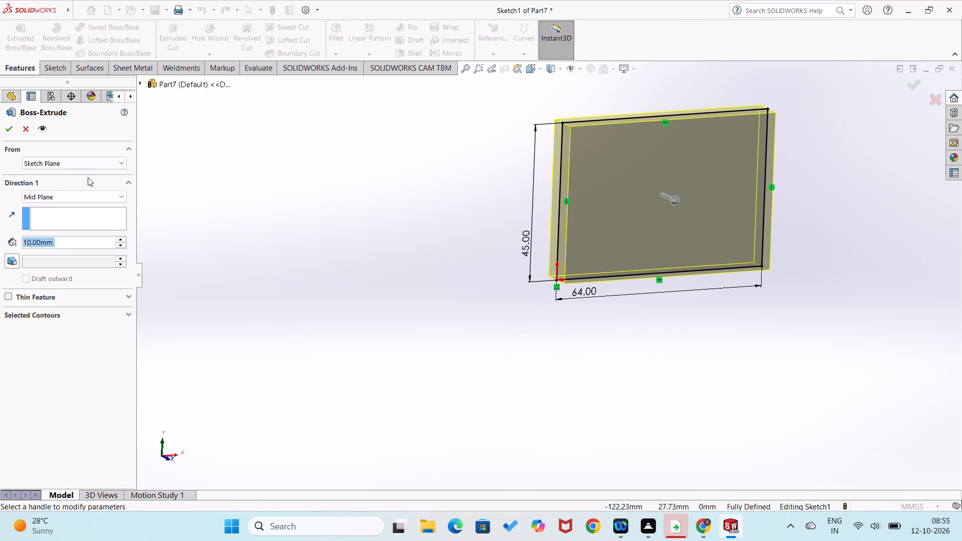
click(119, 197)
click(119, 211)
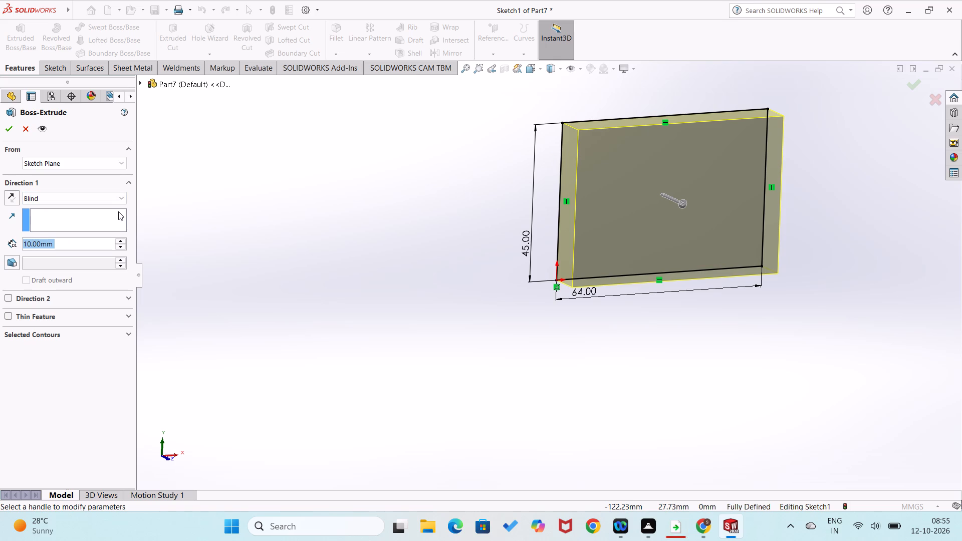
click(15, 199)
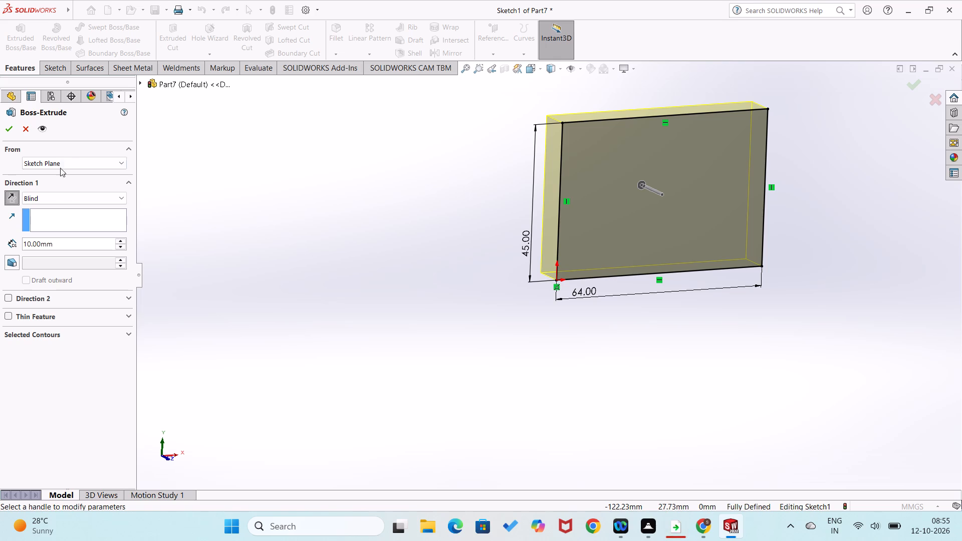
click(120, 238)
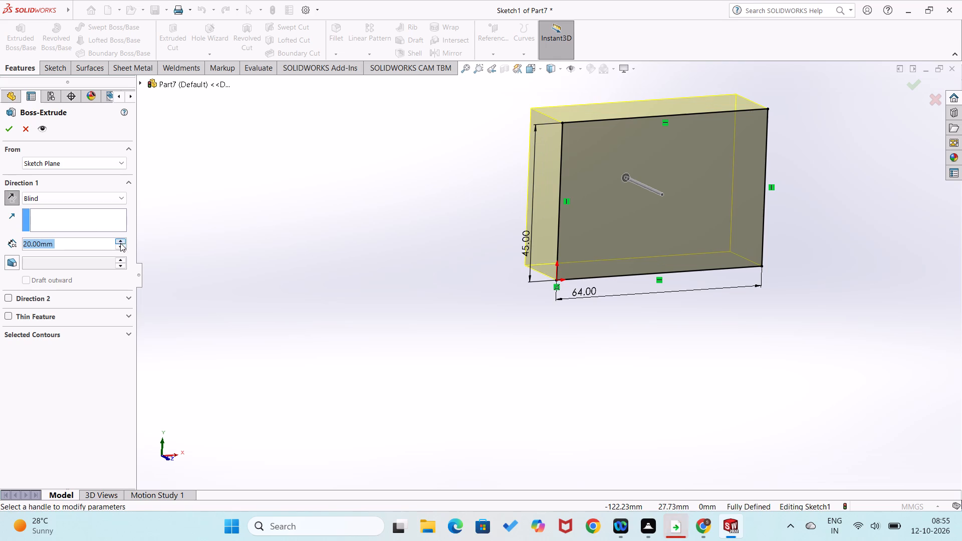
click(120, 243)
click(120, 247)
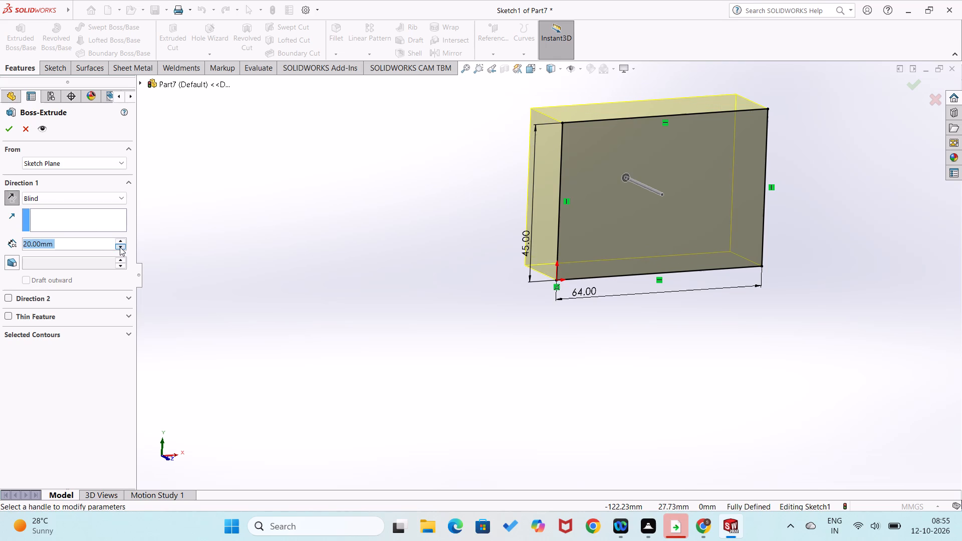
click(120, 247)
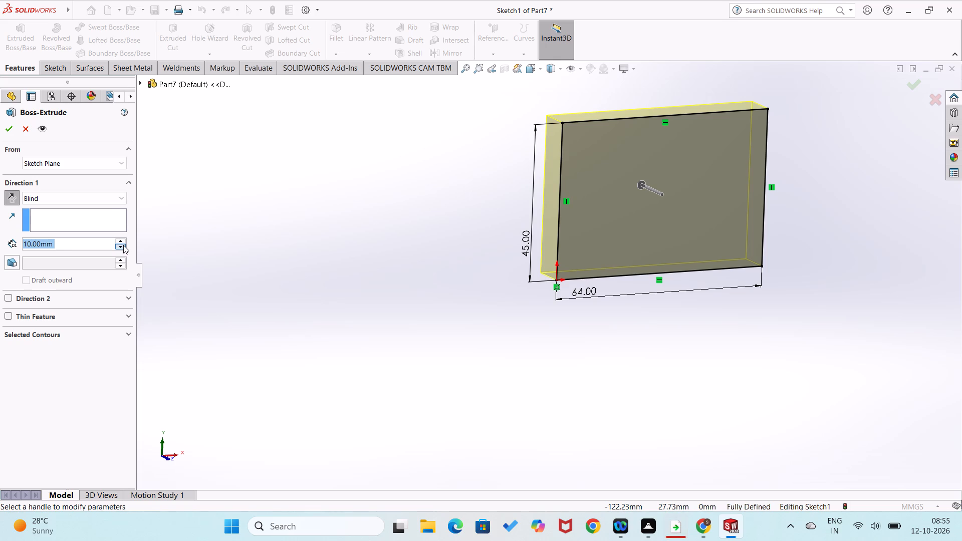
click(13, 128)
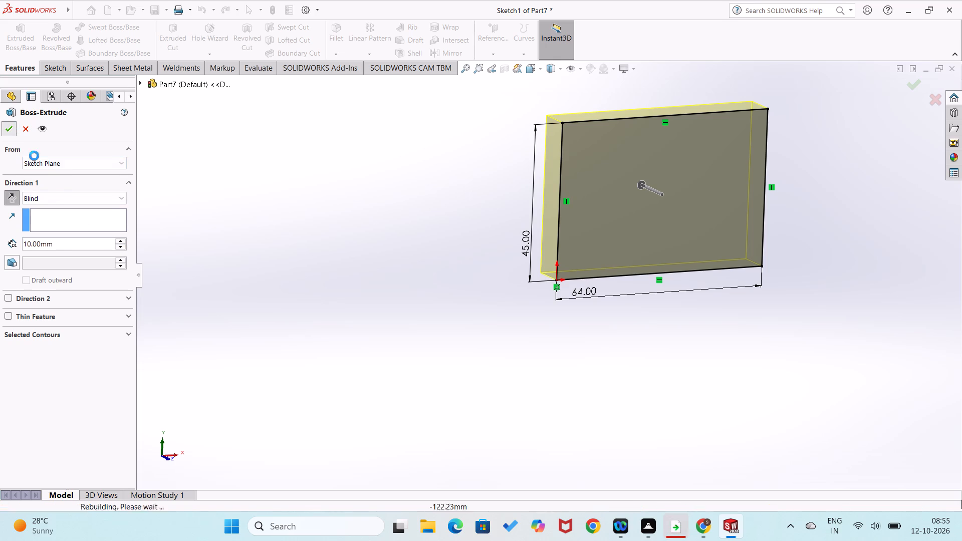
click(254, 306)
Start a sketch on the block's large front face and draw a vertical line about 19 mm long from the origin up the edge.
right_click(583, 252)
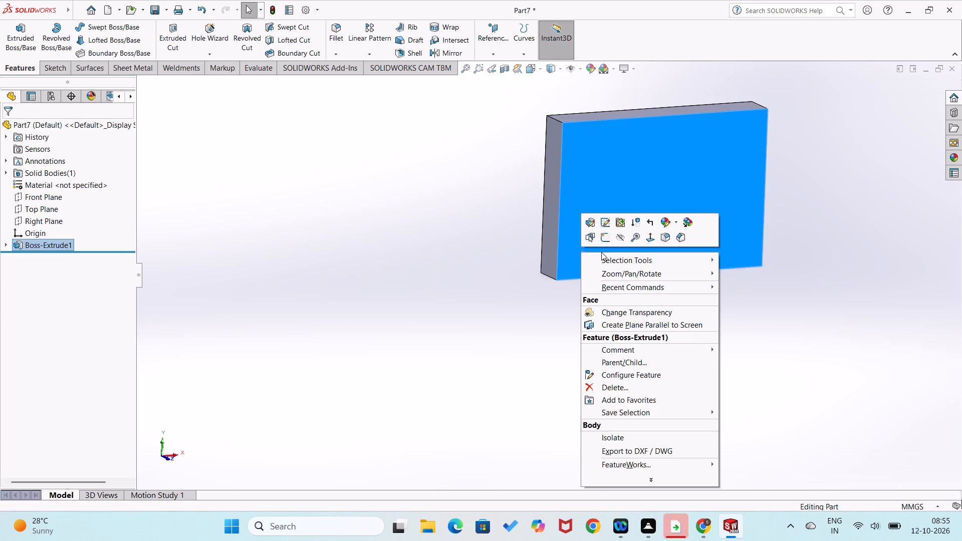
click(603, 238)
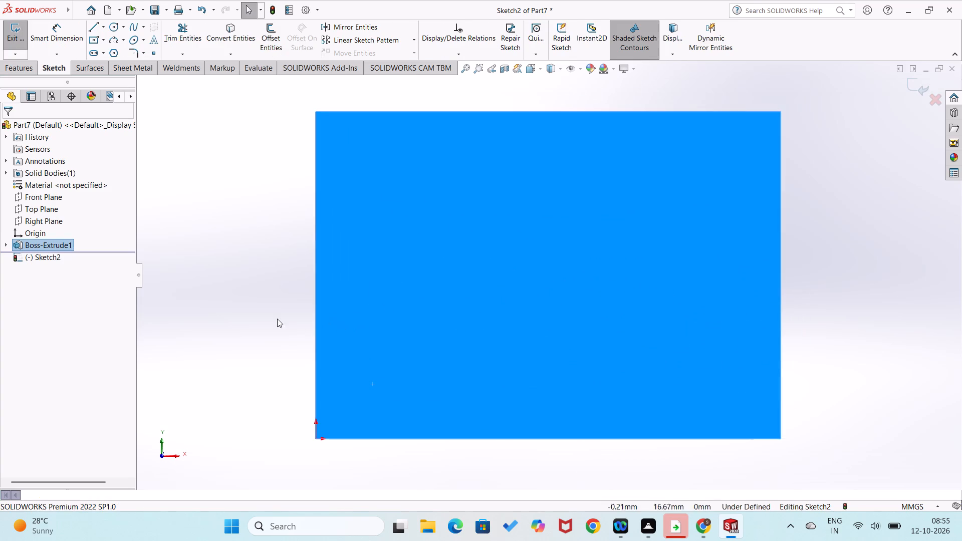
click(247, 319)
right_drag(283, 308, 241, 342)
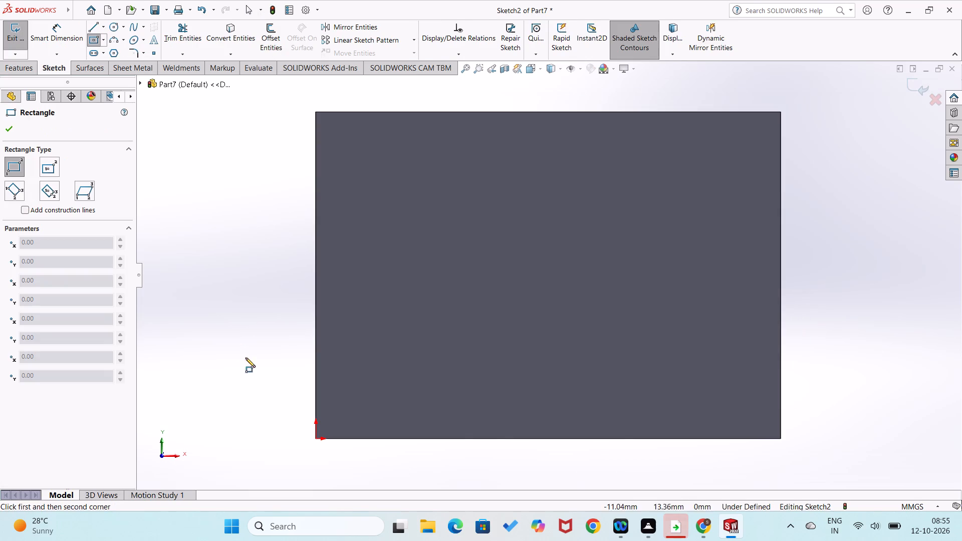
right_drag(299, 439, 225, 447)
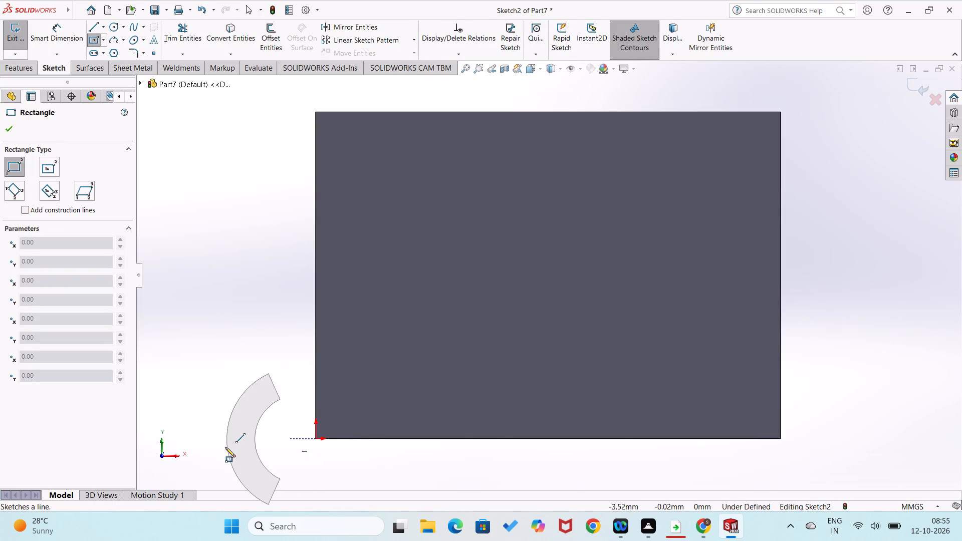
click(316, 440)
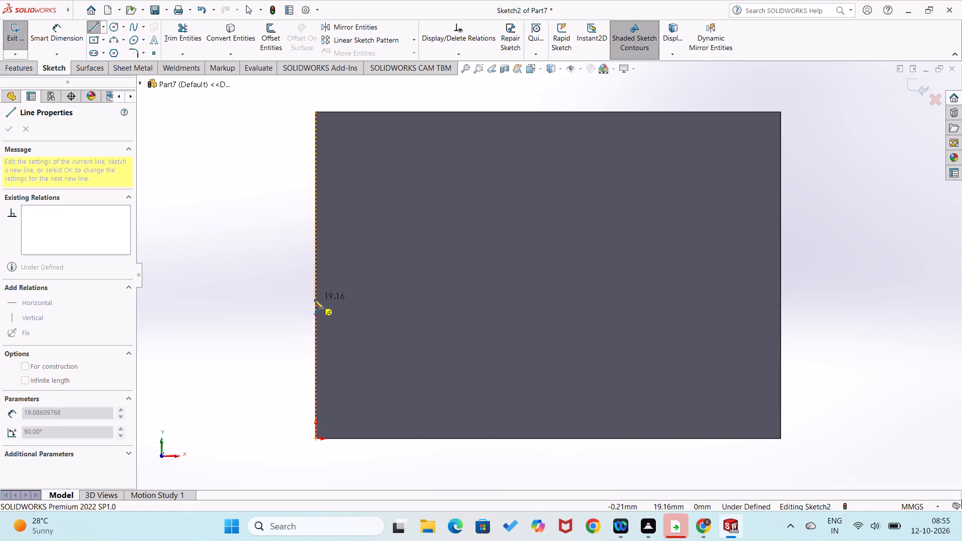
click(314, 300)
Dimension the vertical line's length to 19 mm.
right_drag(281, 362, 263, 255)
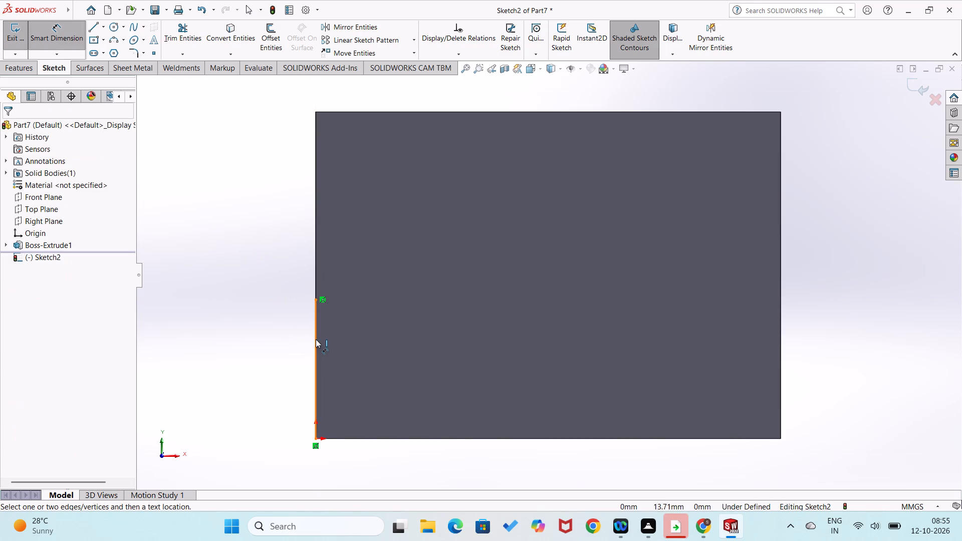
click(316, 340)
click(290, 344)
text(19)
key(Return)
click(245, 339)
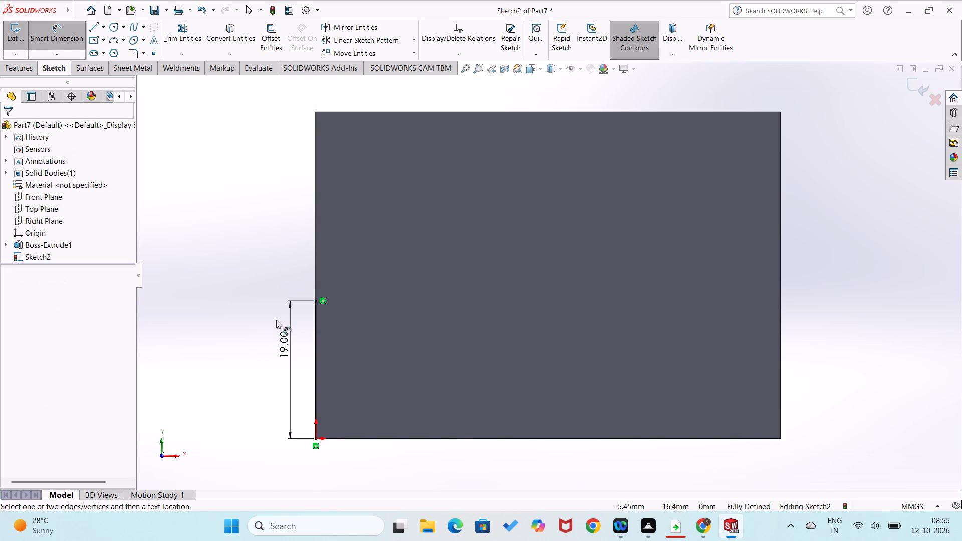
Undo the 19 mm dimension and the vertical line on the block's front face.
right_drag(276, 319, 183, 348)
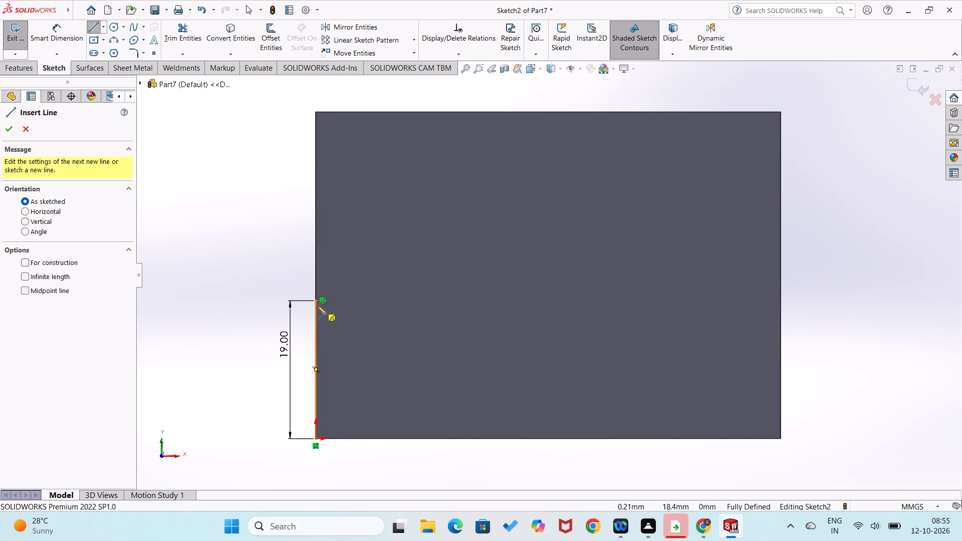
key(ctrl+z)
key(ctrl+z)
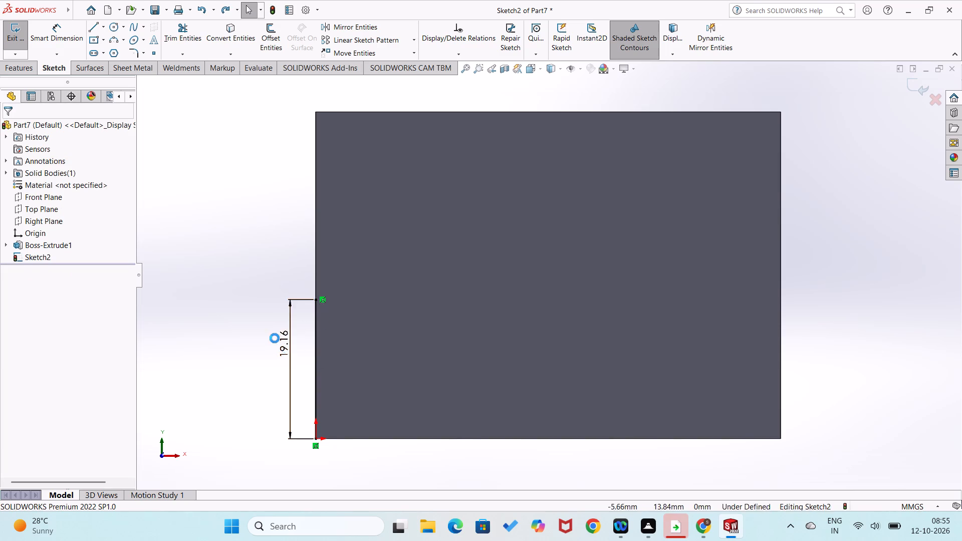
right_click(265, 259)
key(ctrl+z)
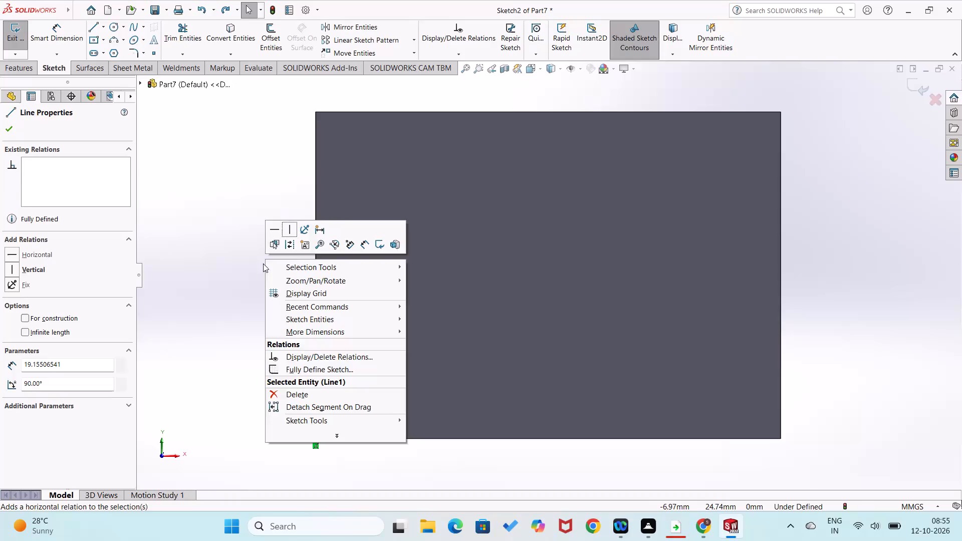
click(248, 263)
key(ctrl+z)
Draw corner rectangles about 21 x 13 mm from the origin and about 19 x 13 mm from the face's lower-right corner, with aligned tops.
right_drag(252, 256, 251, 257)
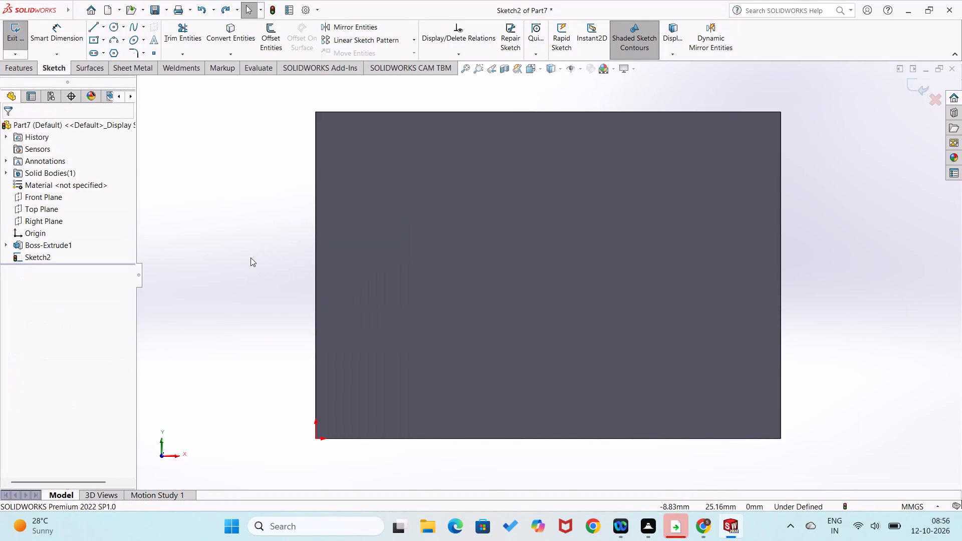
right_drag(251, 257, 245, 322)
click(316, 440)
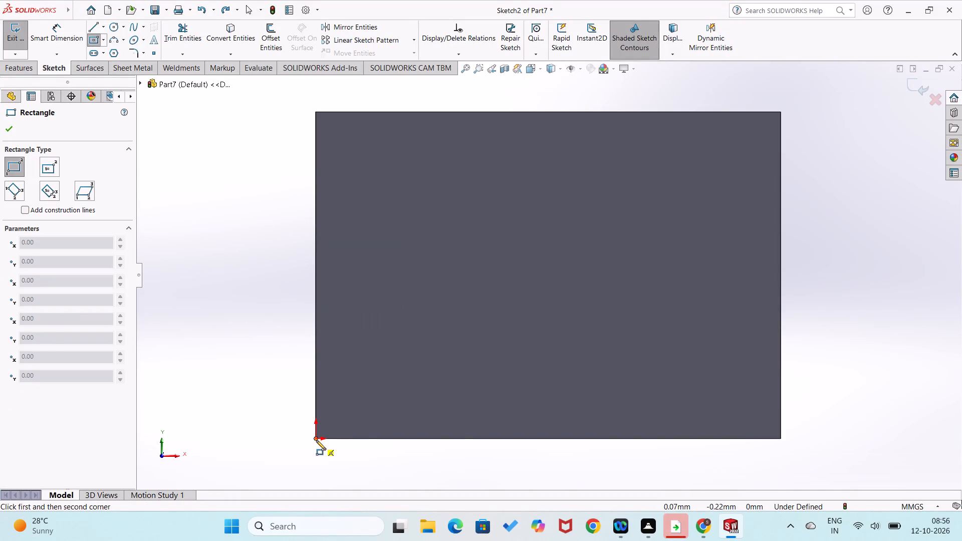
click(468, 343)
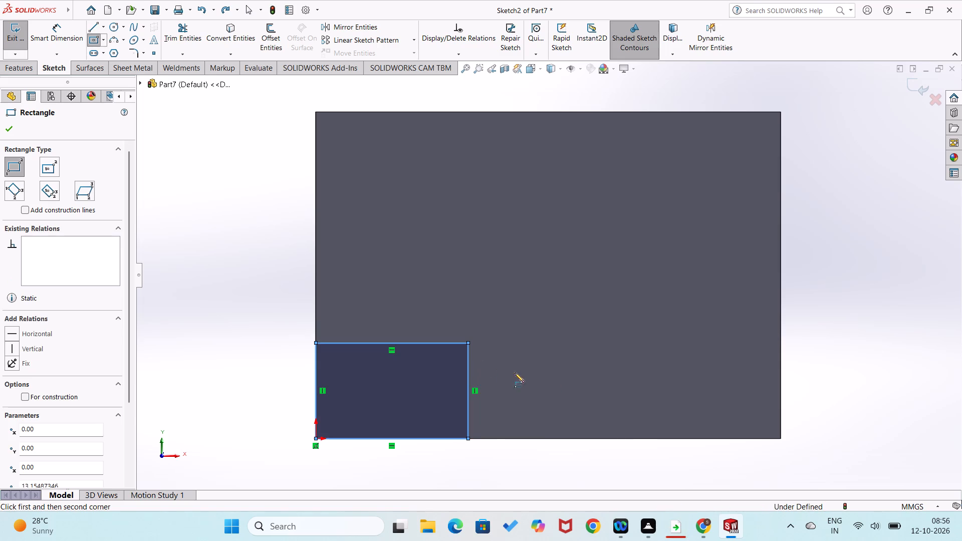
click(782, 439)
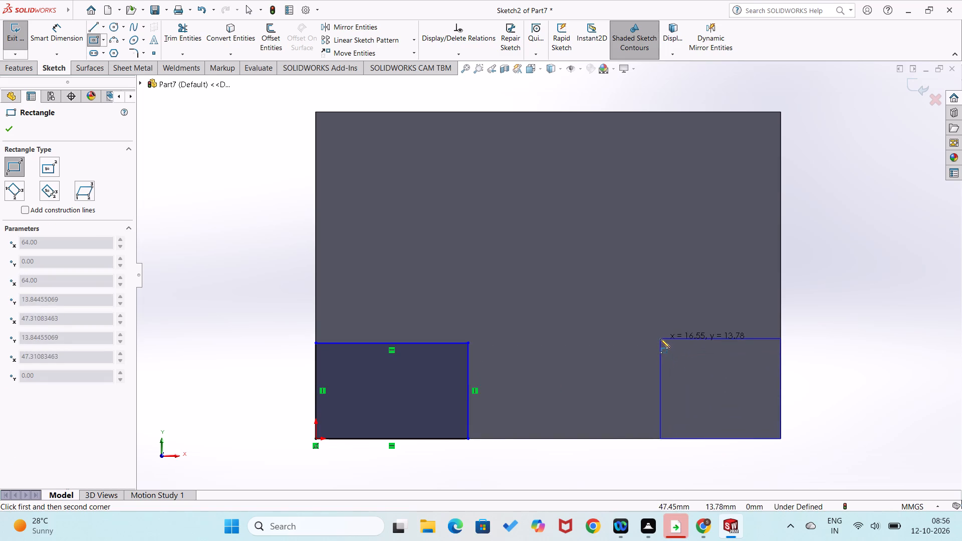
click(645, 344)
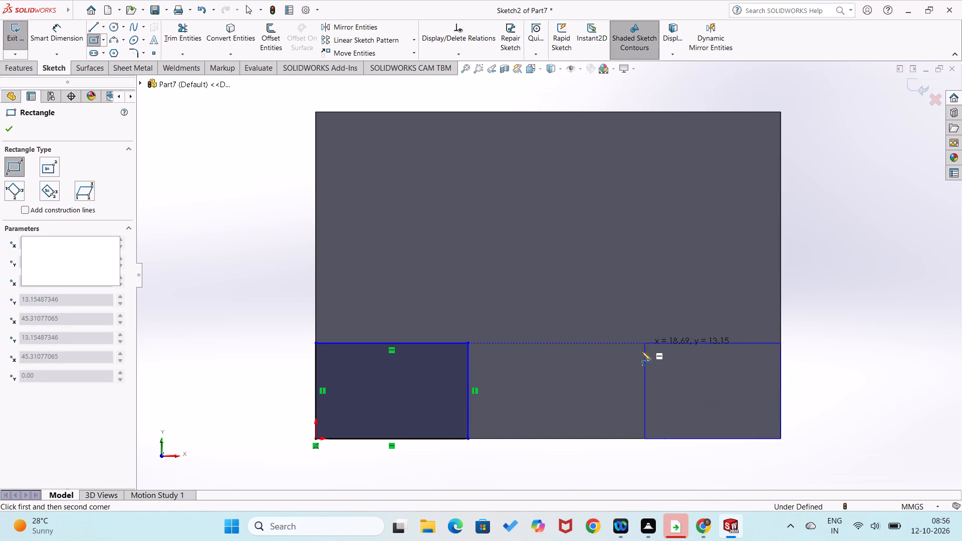
Dimension the gap between the two rectangles' facing bottom corners as 16 mm.
right_drag(820, 400, 804, 263)
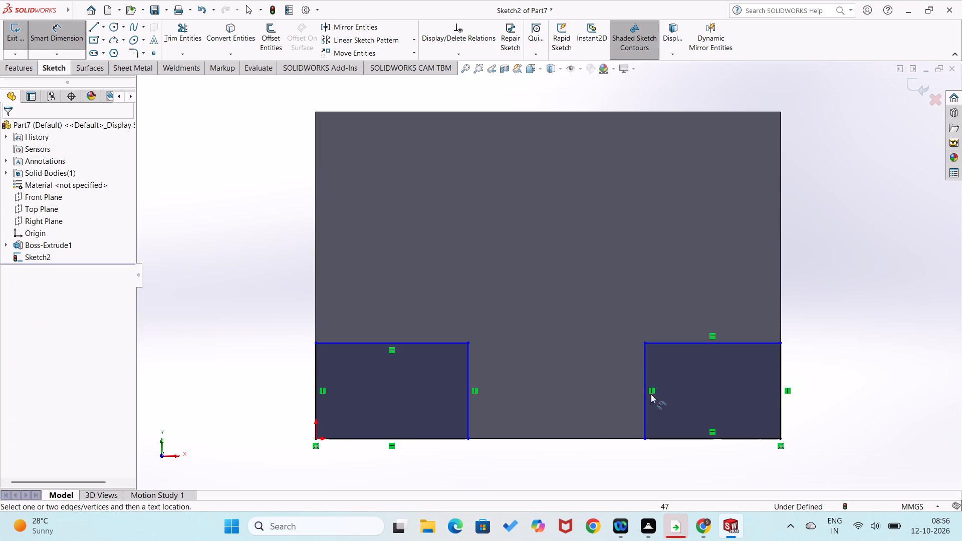
click(467, 441)
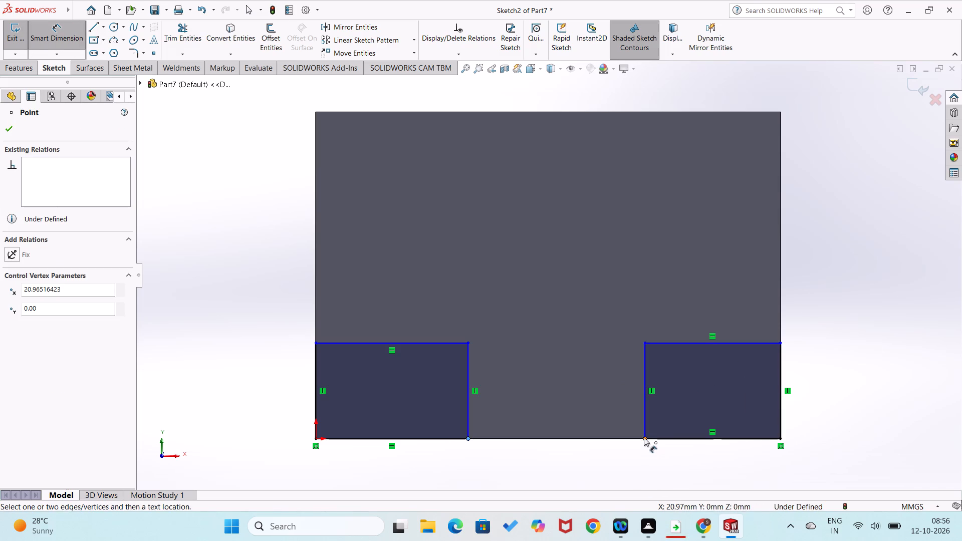
click(643, 436)
click(578, 463)
text(16)
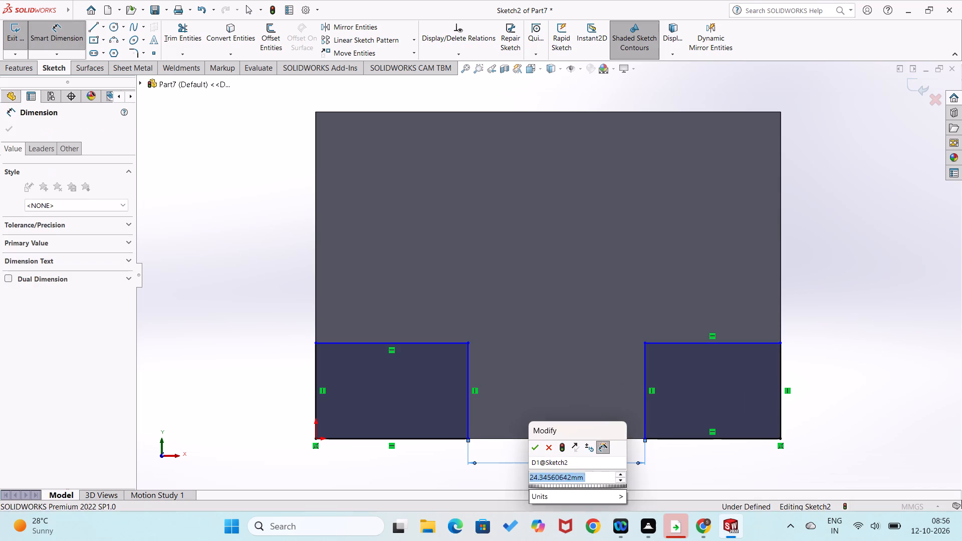
key(Return)
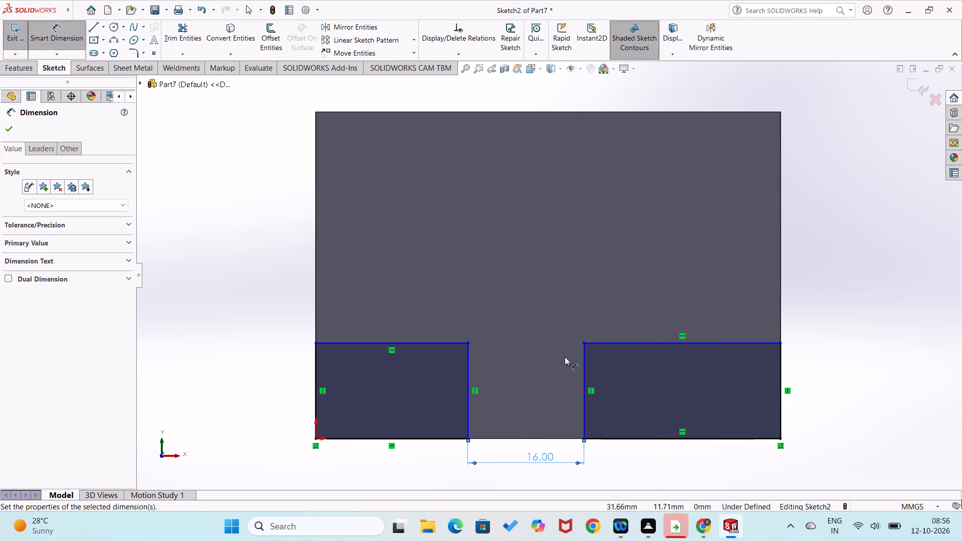
Dimension the top edge of the right rectangle to 20 mm.
click(618, 343)
click(627, 312)
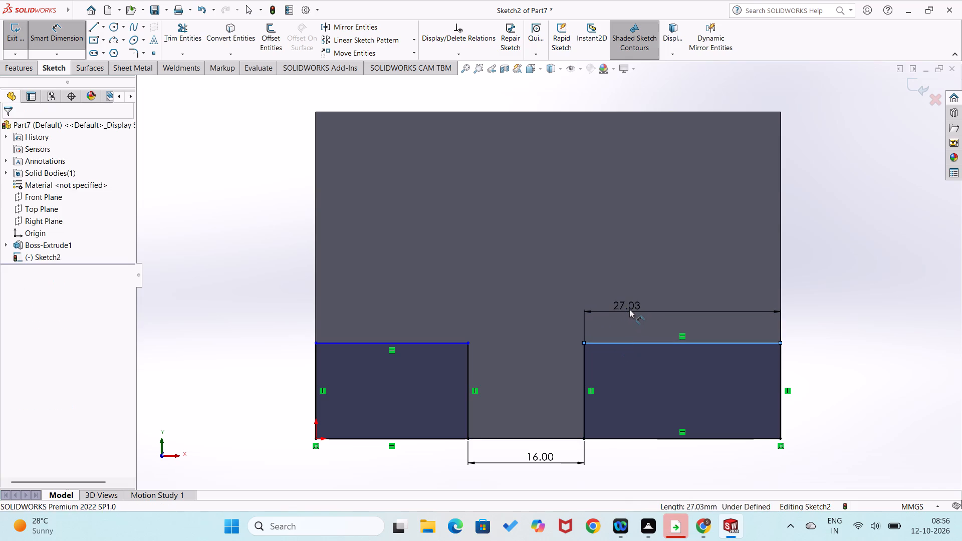
text(20)
key(Return)
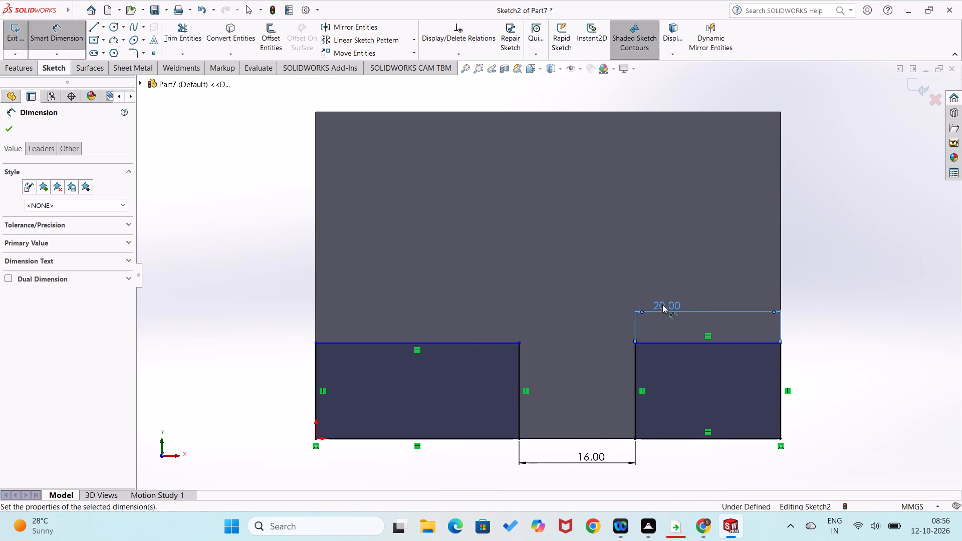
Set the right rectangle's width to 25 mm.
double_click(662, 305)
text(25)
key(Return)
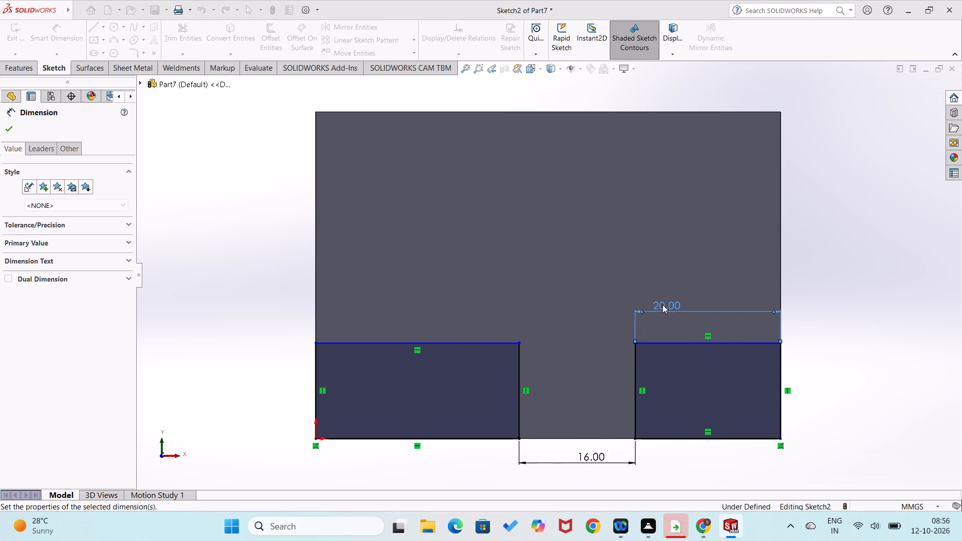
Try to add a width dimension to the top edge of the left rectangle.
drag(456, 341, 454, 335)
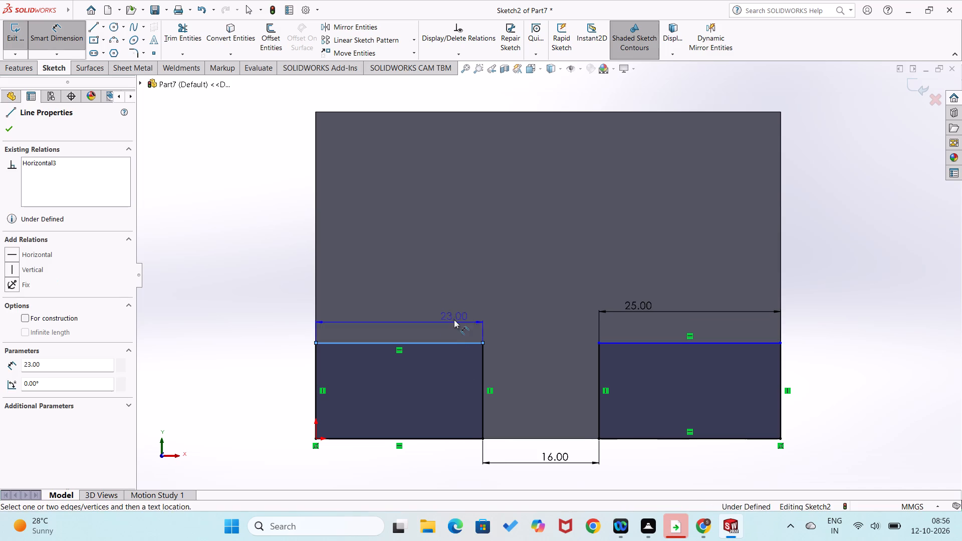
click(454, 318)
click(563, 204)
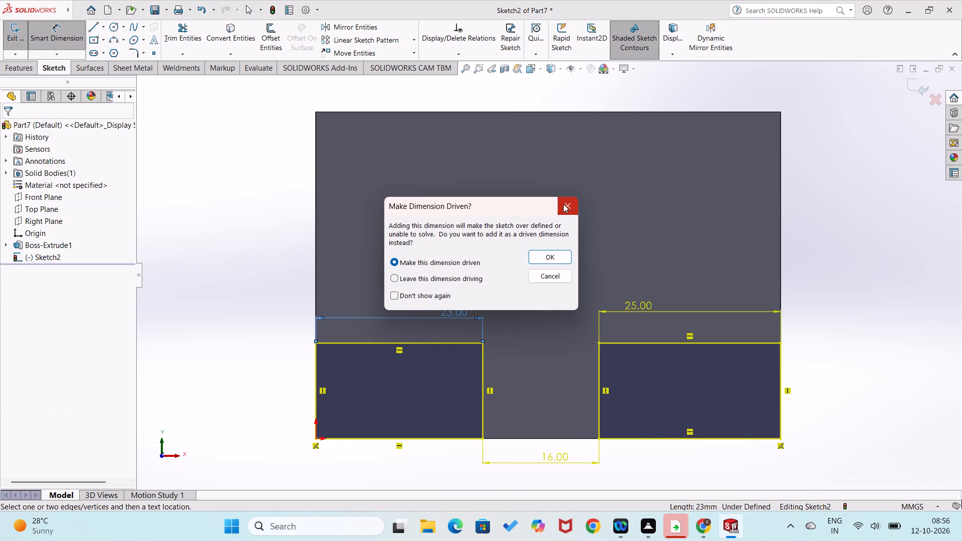
Set the right rectangle's width to 24 mm.
double_click(631, 308)
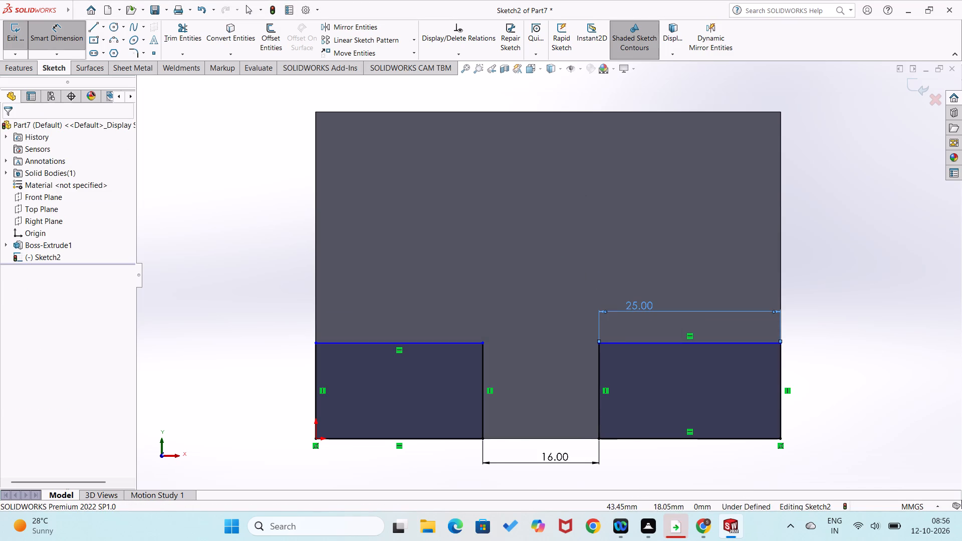
double_click(632, 308)
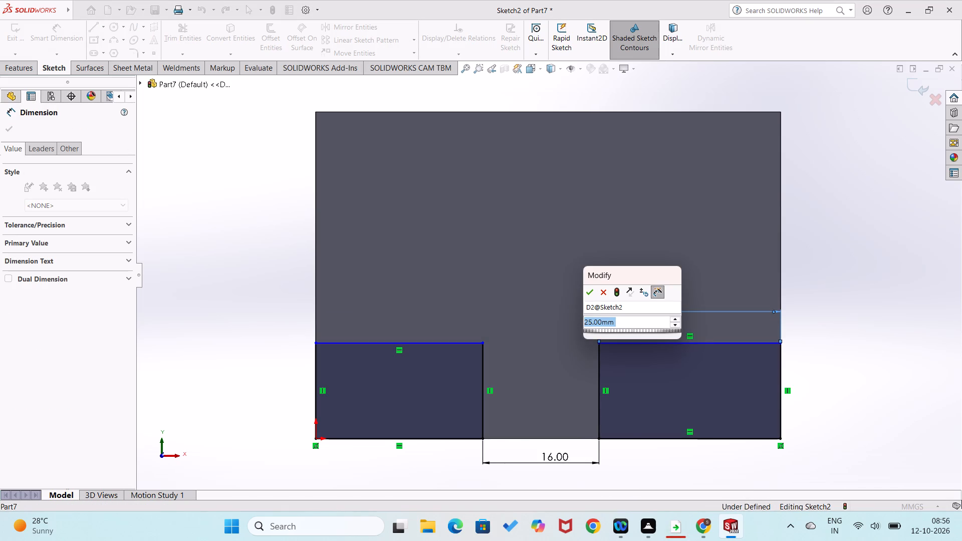
text(24)
key(Return)
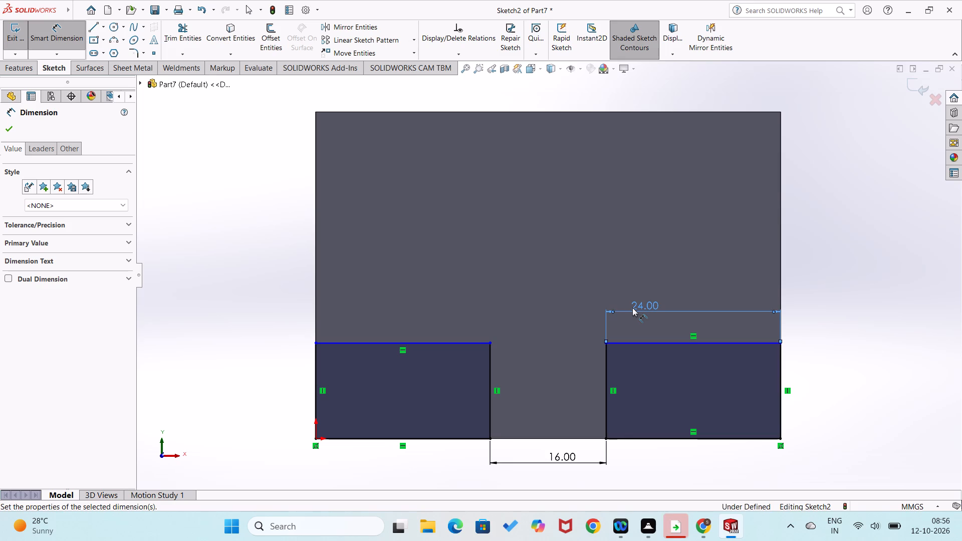
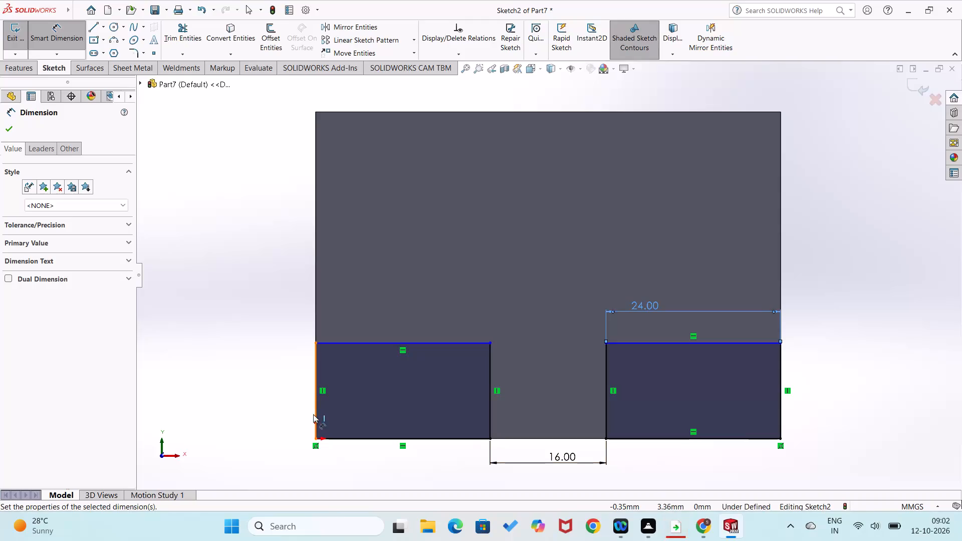
Dimension the outer vertical edge of the left corner rectangle to a height of 19 mm.
click(313, 414)
click(303, 412)
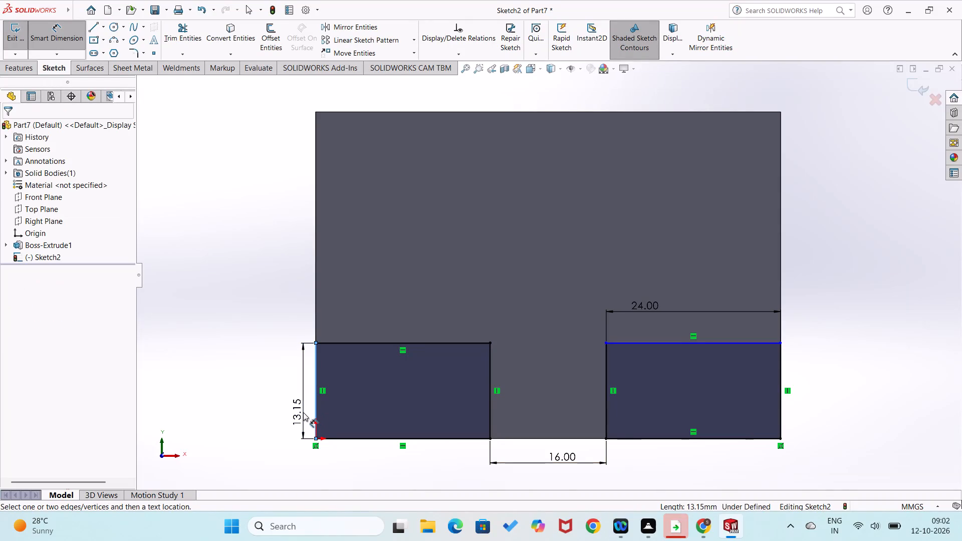
text(19)
key(Return)
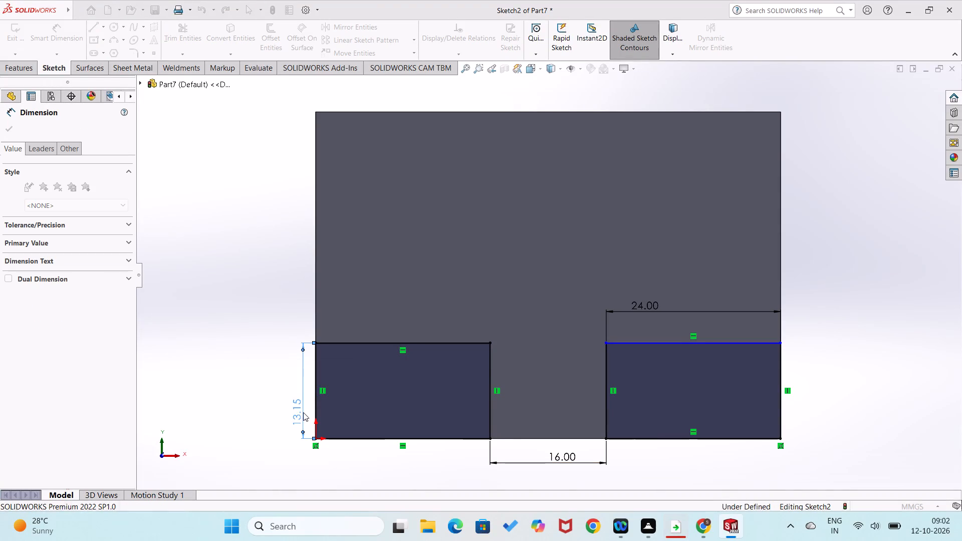
Dimension the outer vertical edge of the right corner rectangle to a height of 9 mm.
click(778, 413)
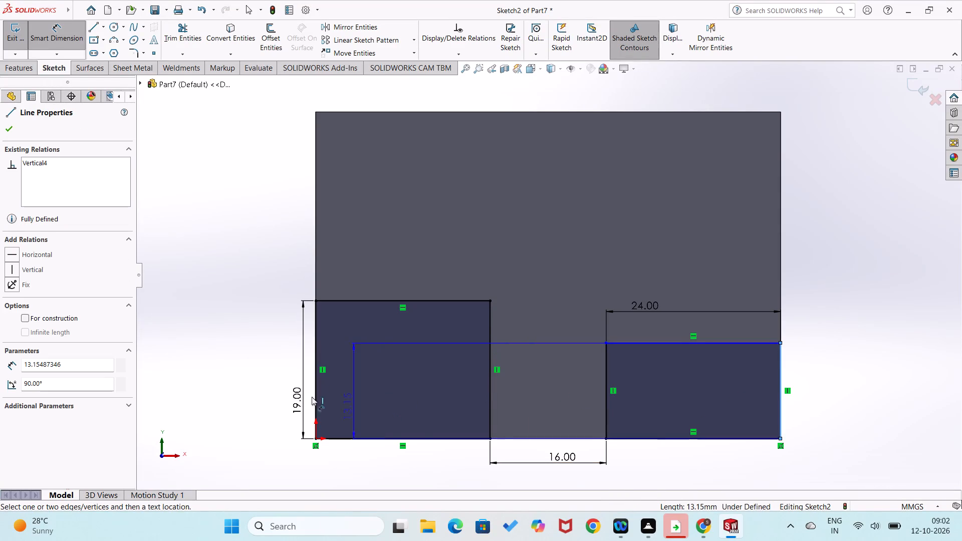
click(574, 414)
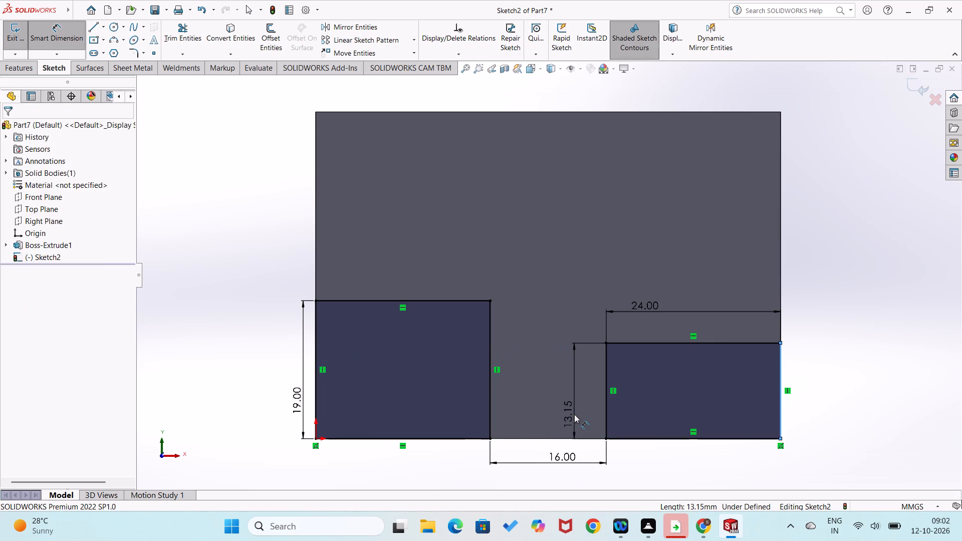
key(9)
key(Return)
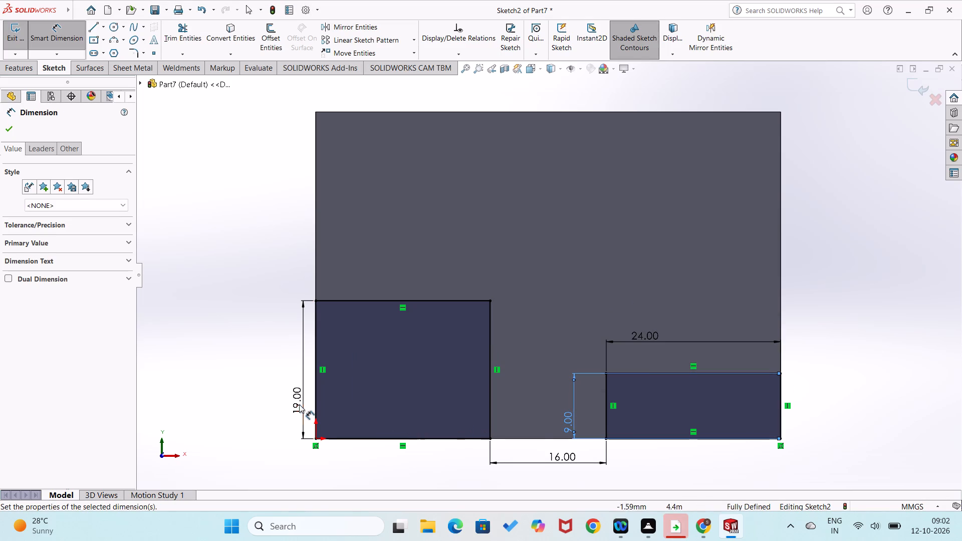
Set the left corner rectangle's height dimension to 9 mm.
double_click(299, 404)
key(9)
key(Return)
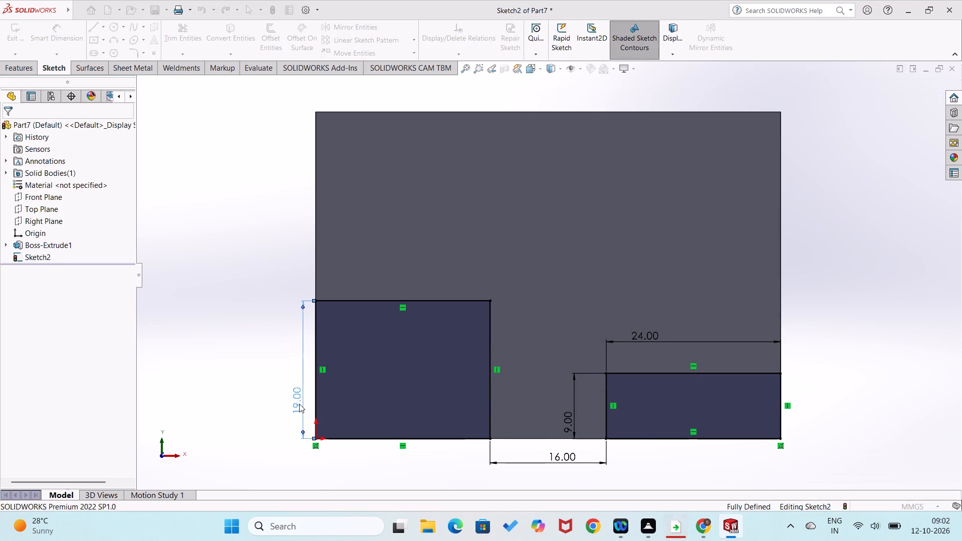
click(209, 414)
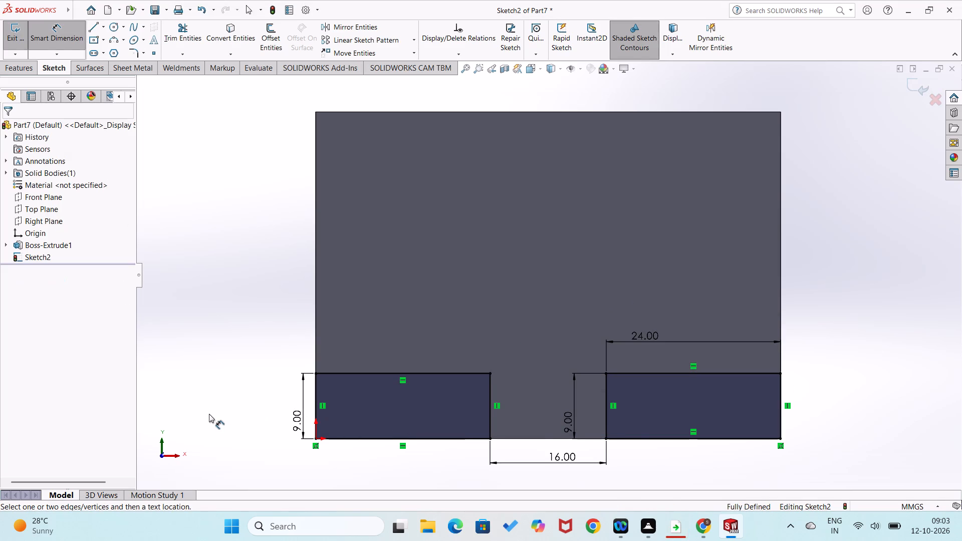
Extrude both corner rectangles as a blind boss 22 mm deep from the block's face, merged with the body.
click(21, 70)
click(21, 40)
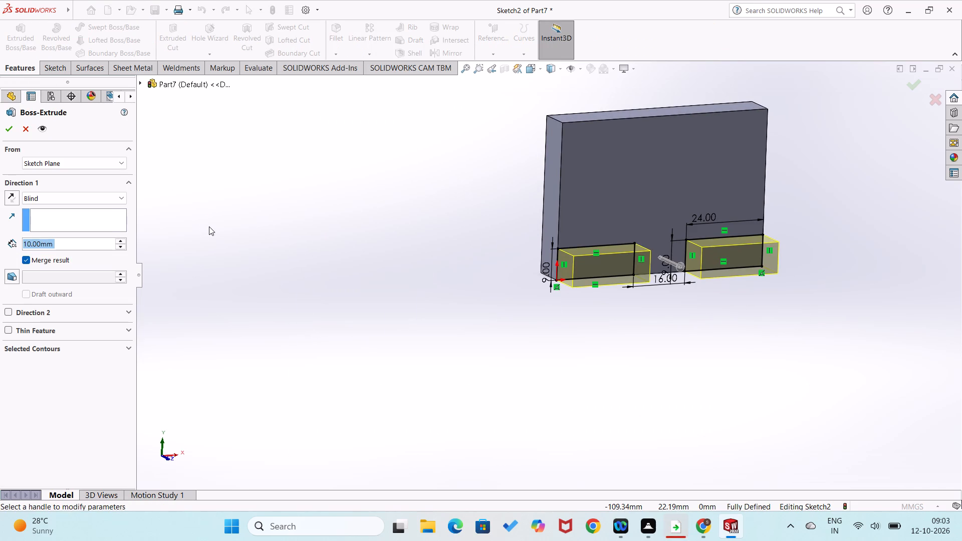
text(22)
key(Return)
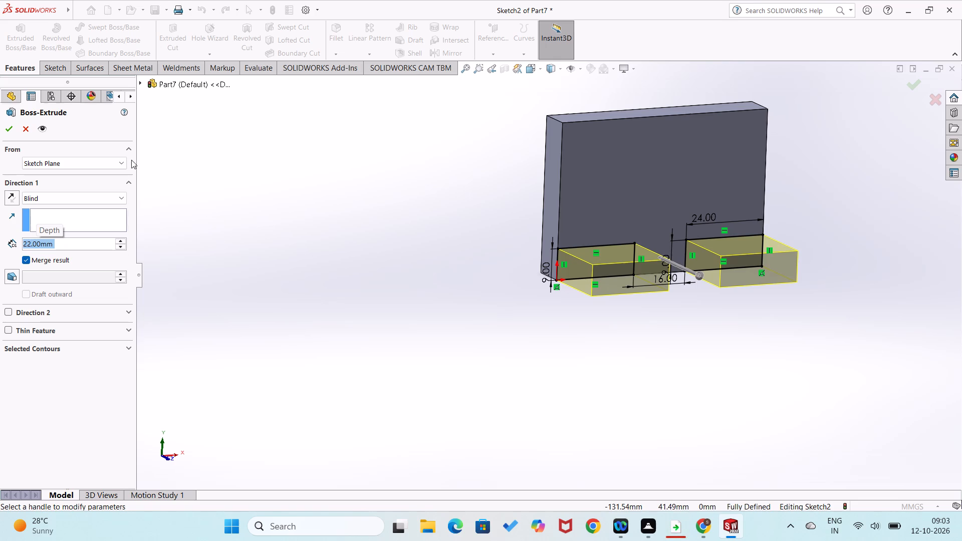
click(14, 126)
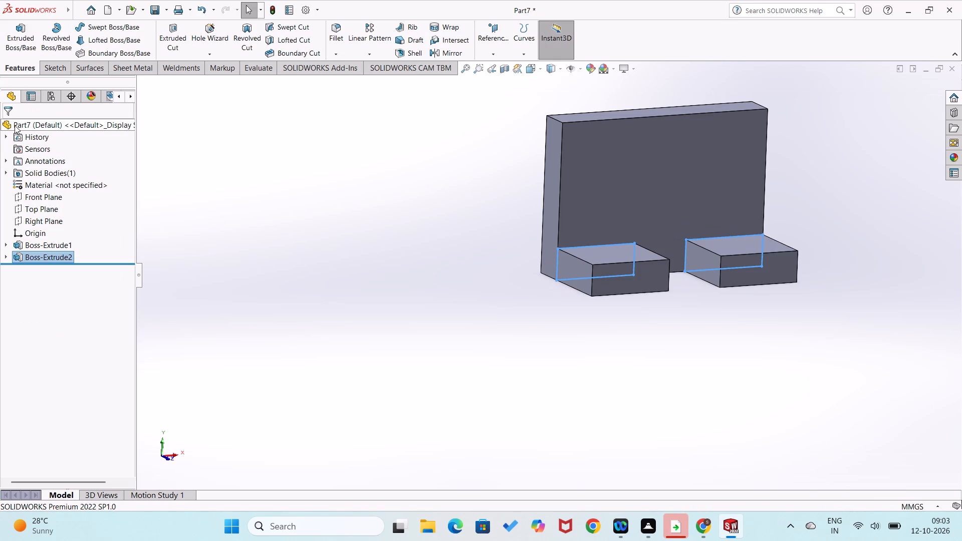
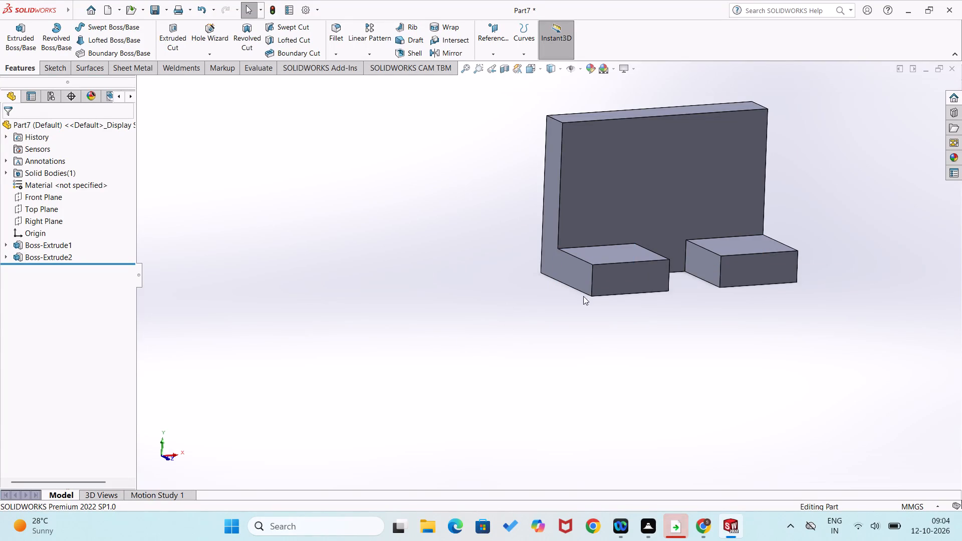
Start a sketch on the left foot's front face and draw a vertical line about 18 mm down from the block's top-edge midpoint.
right_click(604, 283)
click(629, 266)
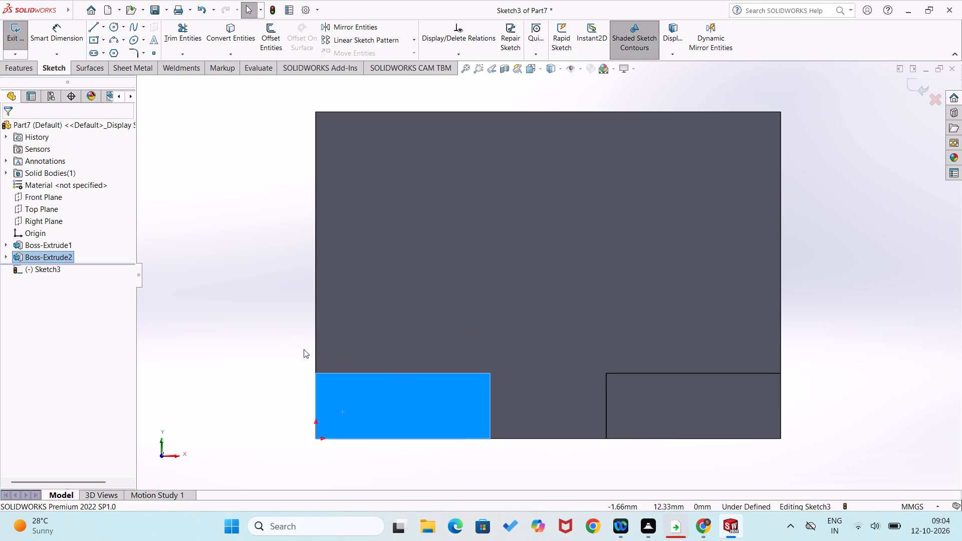
right_drag(301, 337, 231, 354)
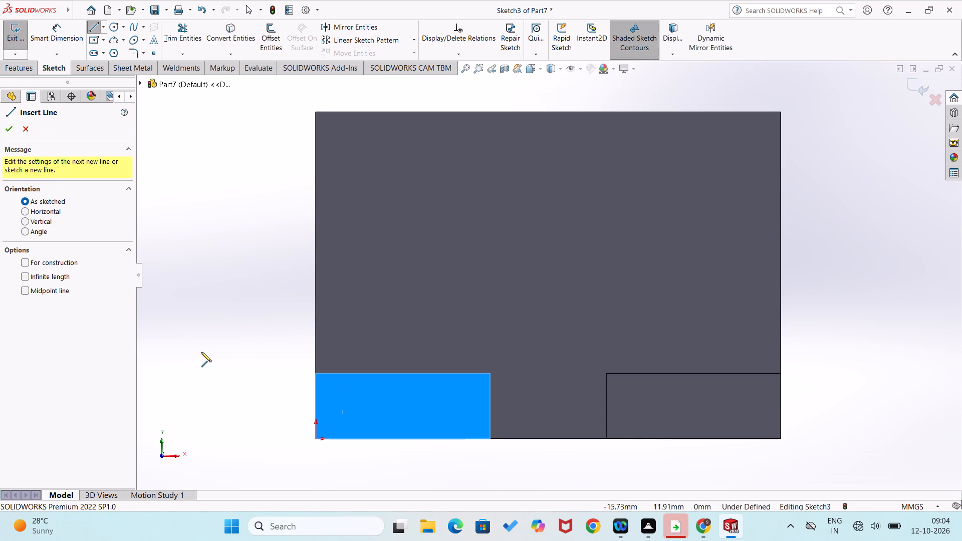
click(548, 112)
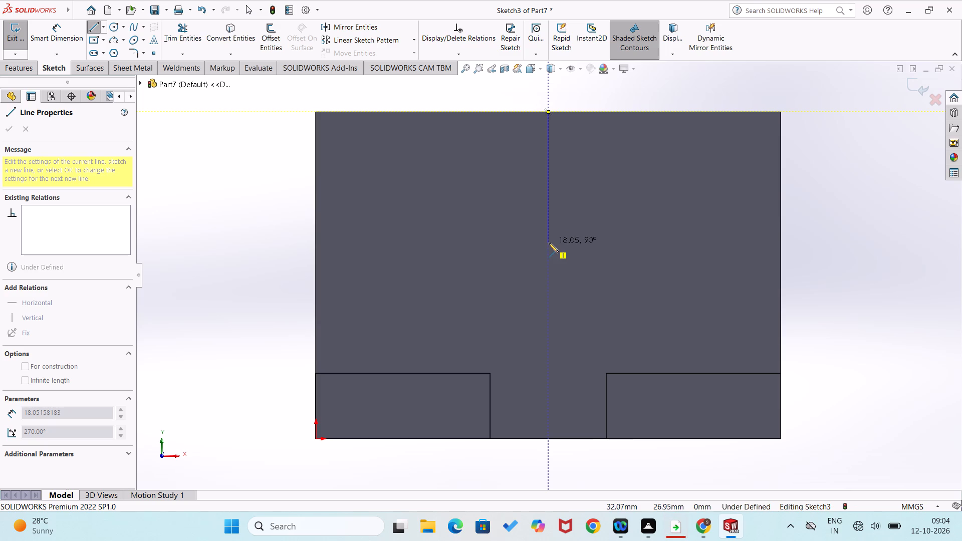
click(549, 243)
Dimension the vertical line's length to 16 mm.
right_drag(554, 250, 583, 195)
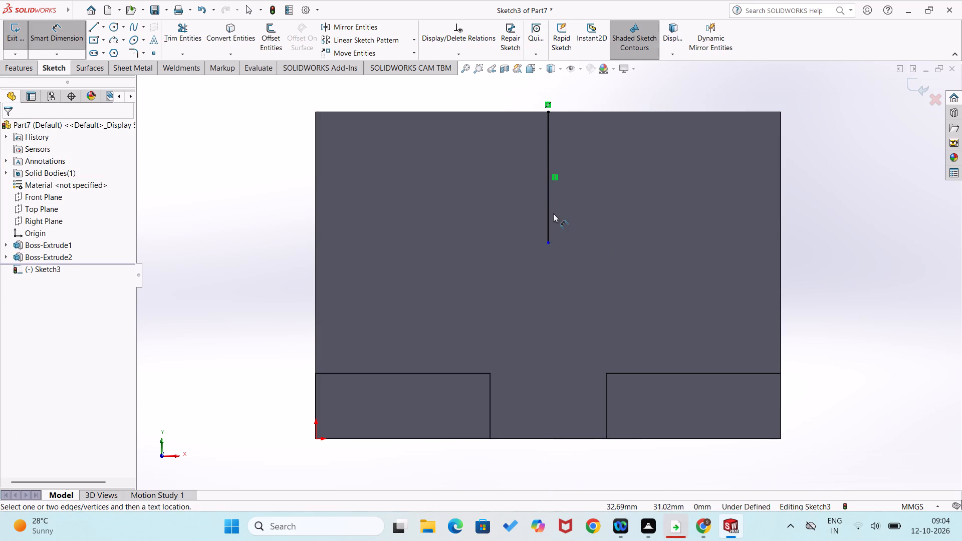
click(550, 215)
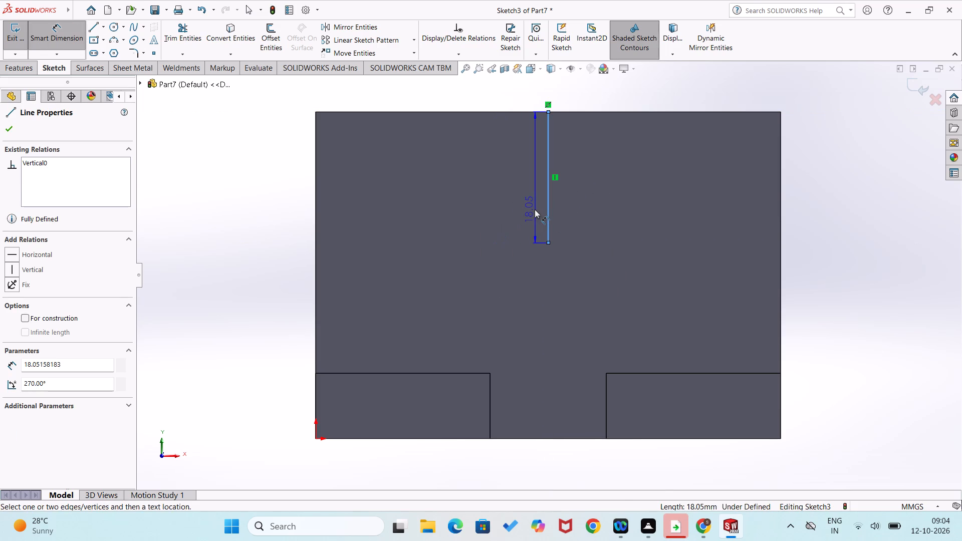
click(535, 209)
text(16)
key(Return)
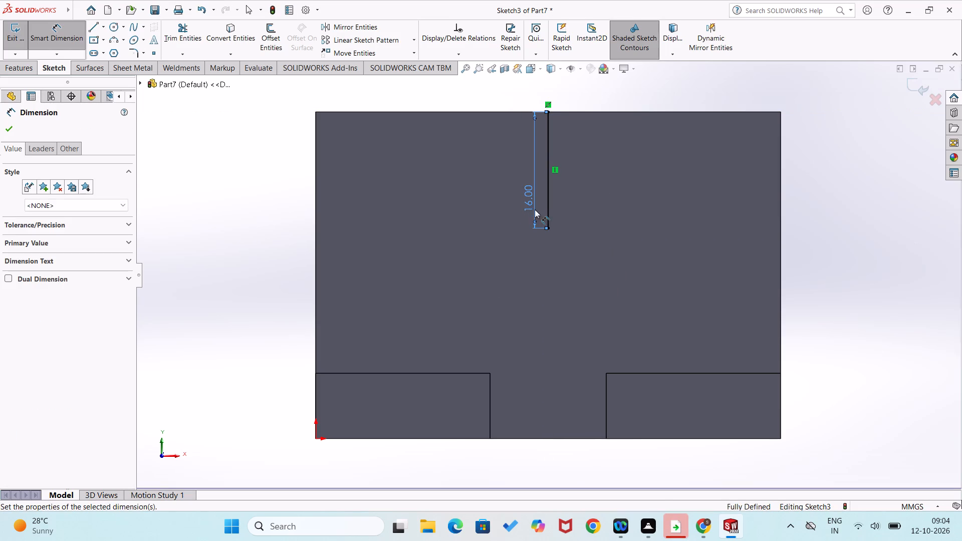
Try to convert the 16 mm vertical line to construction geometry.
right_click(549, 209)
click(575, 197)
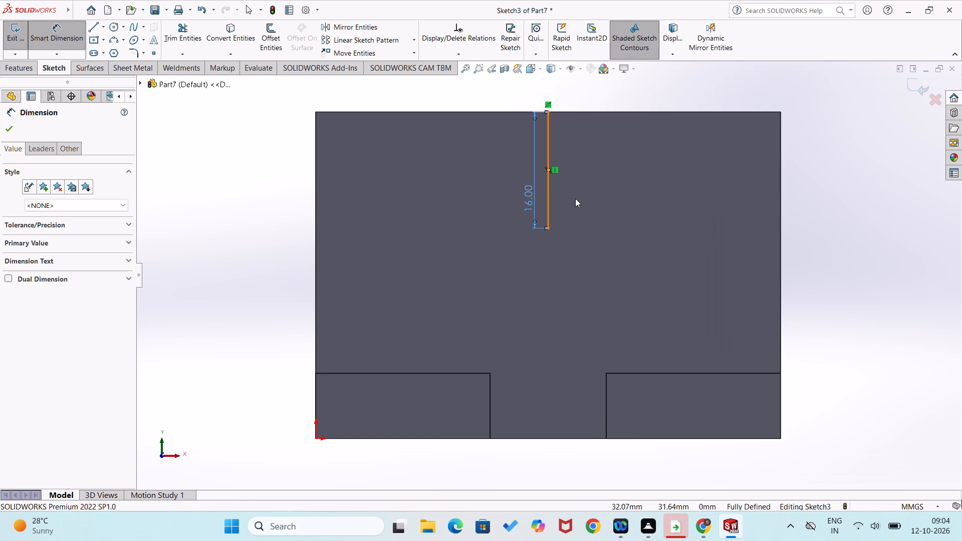
Draw a circle of 16 mm radius centred on the vertical line's lower end, reaching the block's top edge.
right_drag(226, 260, 269, 251)
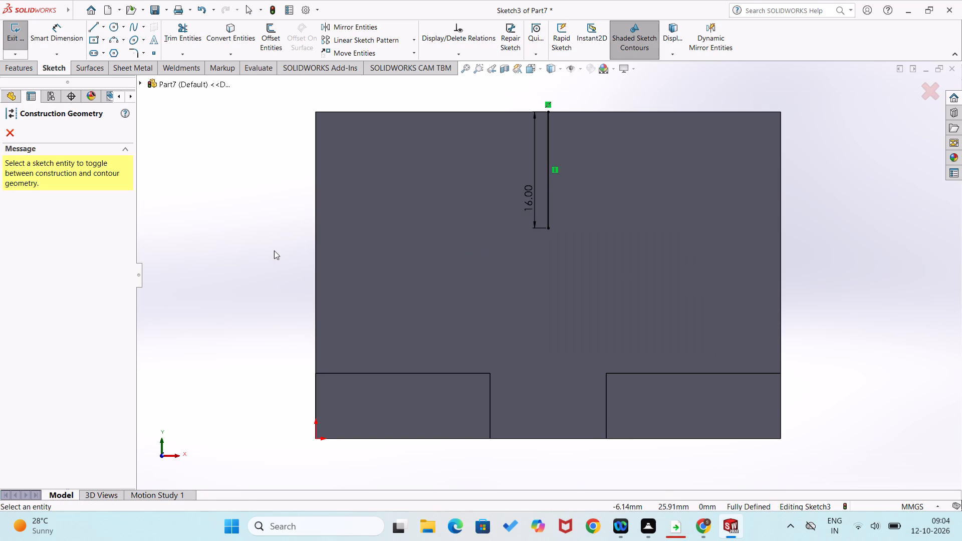
right_drag(195, 285, 249, 269)
right_drag(249, 269, 255, 267)
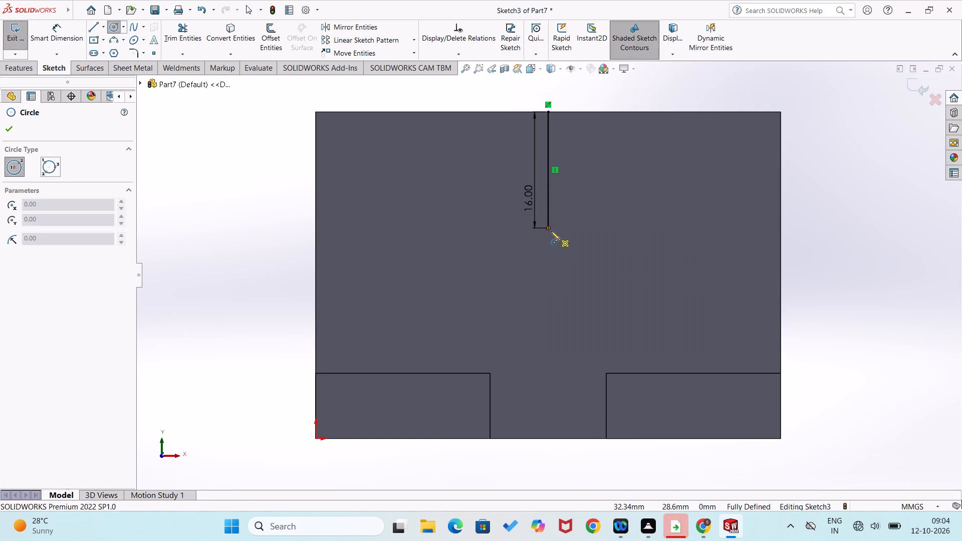
click(551, 231)
click(548, 111)
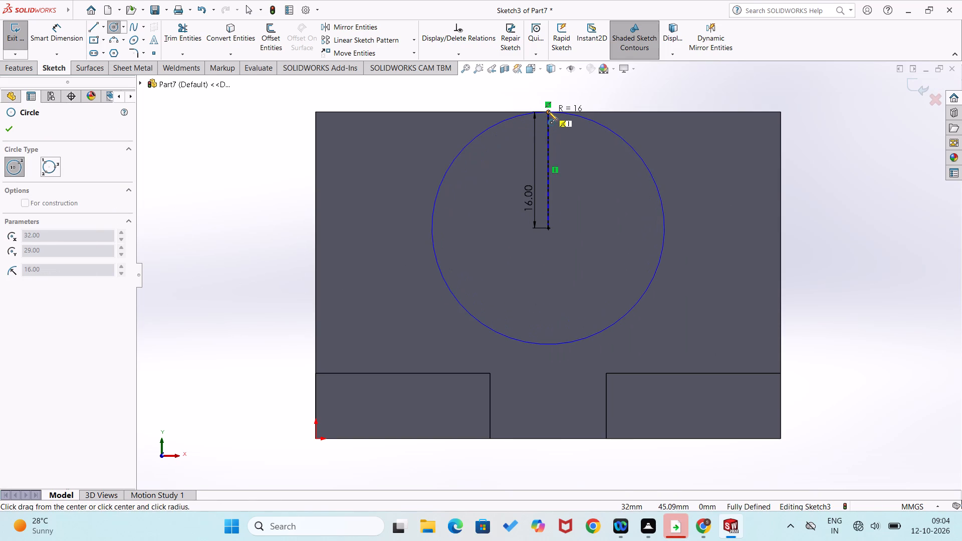
right_drag(244, 272, 302, 277)
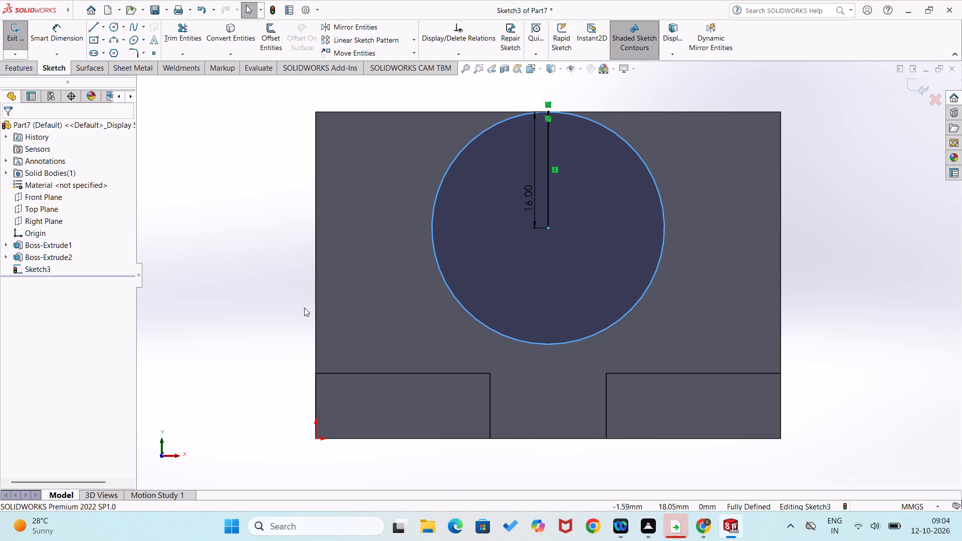
Convert the 16 mm vertical line inside the circle to construction geometry.
click(156, 285)
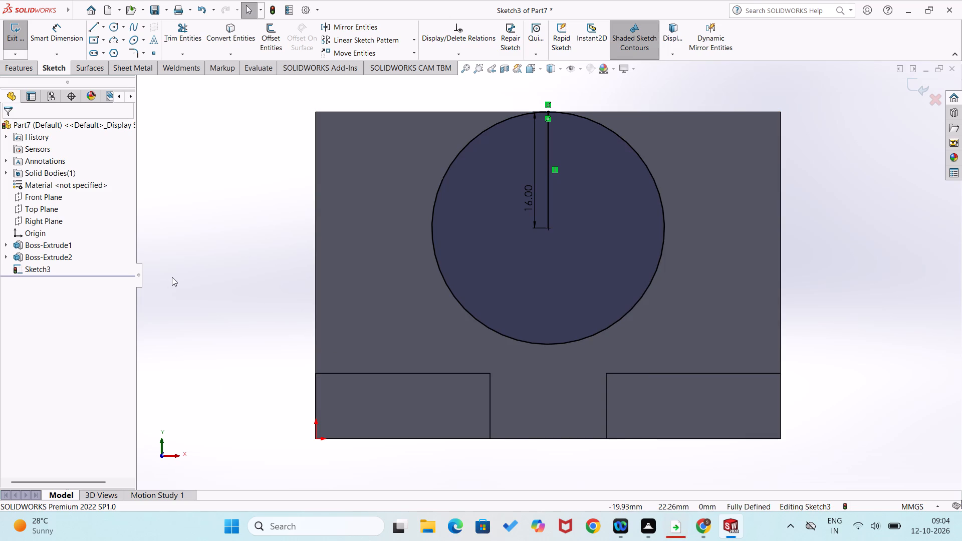
right_click(547, 215)
click(571, 202)
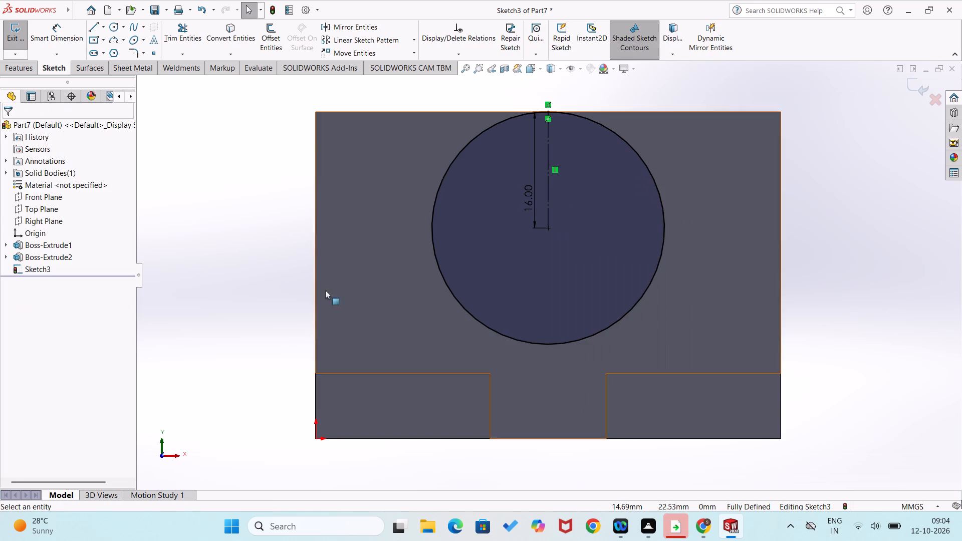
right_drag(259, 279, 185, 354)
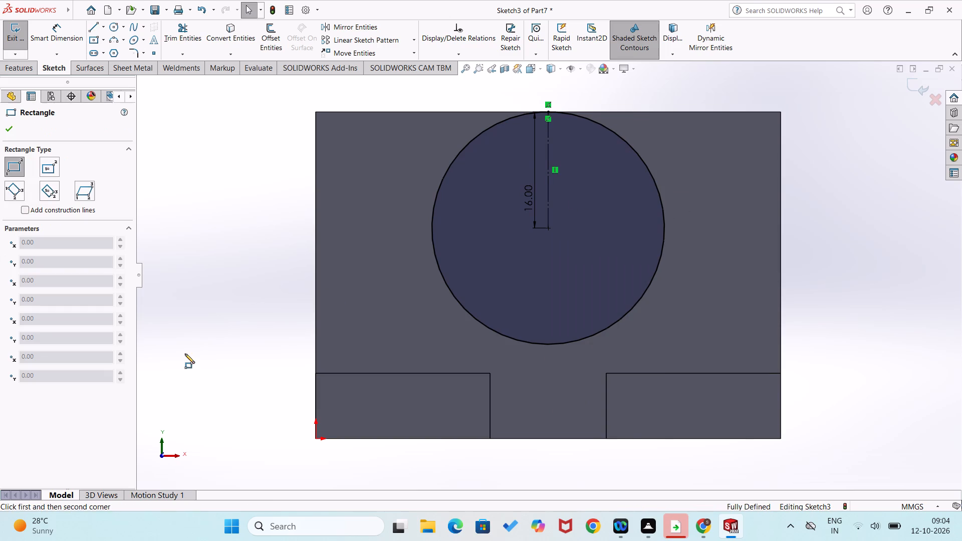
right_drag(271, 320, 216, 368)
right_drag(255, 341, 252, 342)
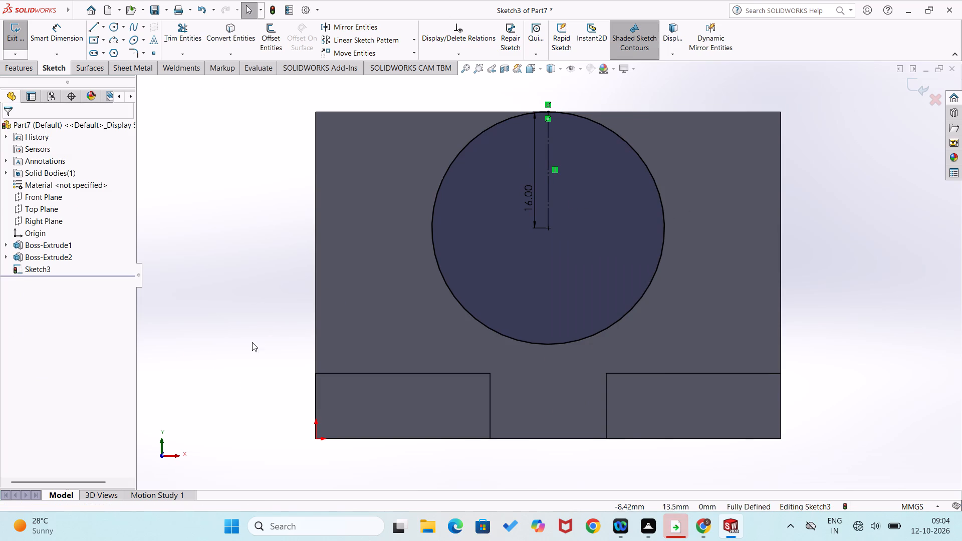
Draw a vertical line about 10 mm long up the block's left edge from the left foot's upper outer corner.
right_drag(252, 342, 200, 356)
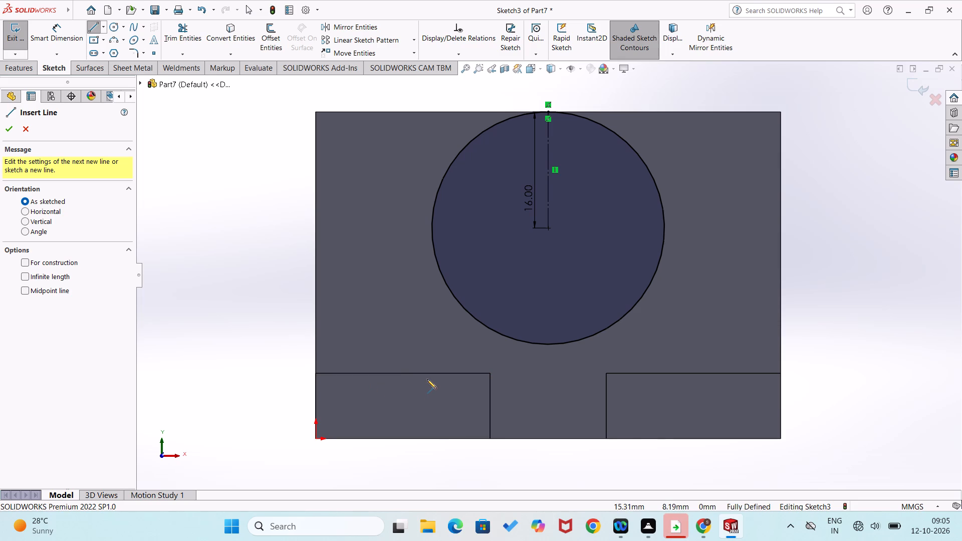
click(317, 373)
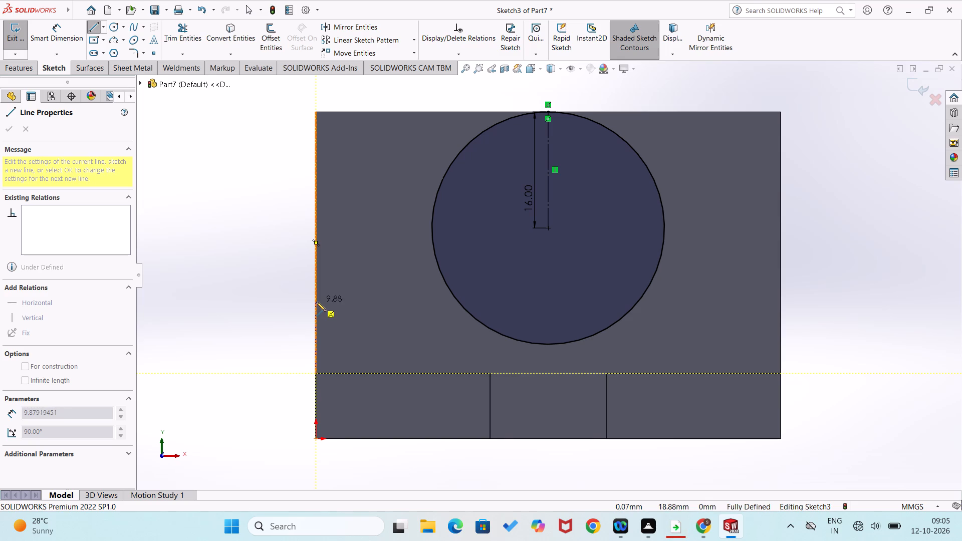
click(316, 301)
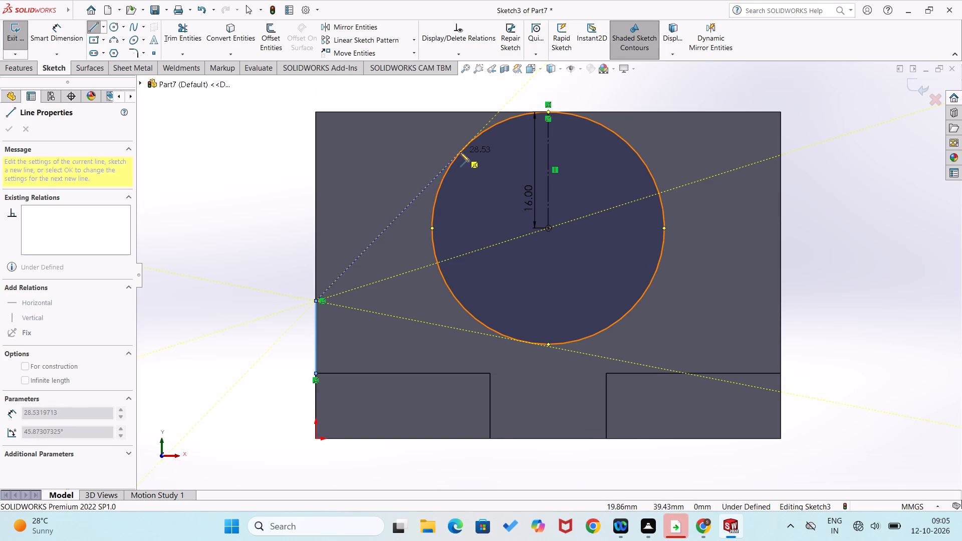
Dimension the left-edge vertical line's length to 10 mm.
right_drag(209, 293, 210, 199)
click(315, 336)
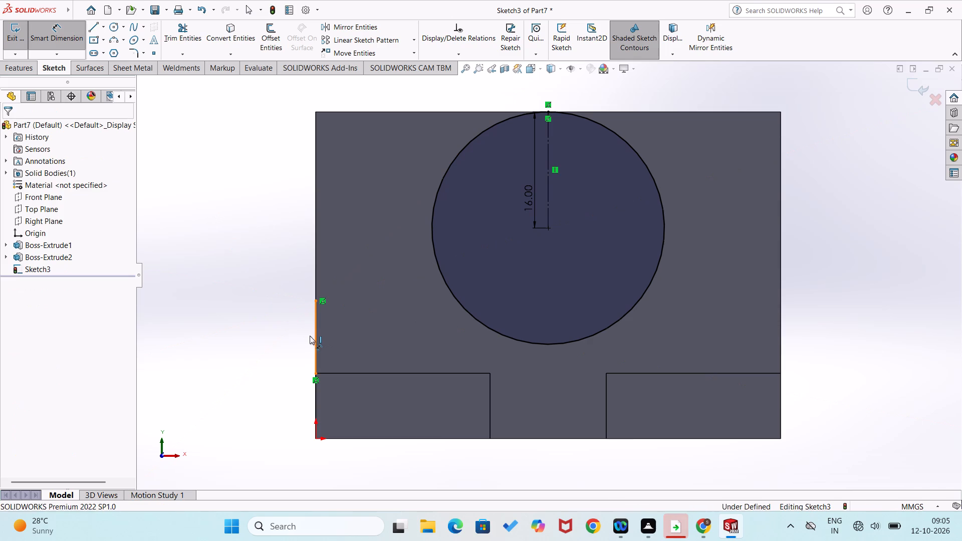
click(292, 337)
text(10)
key(Return)
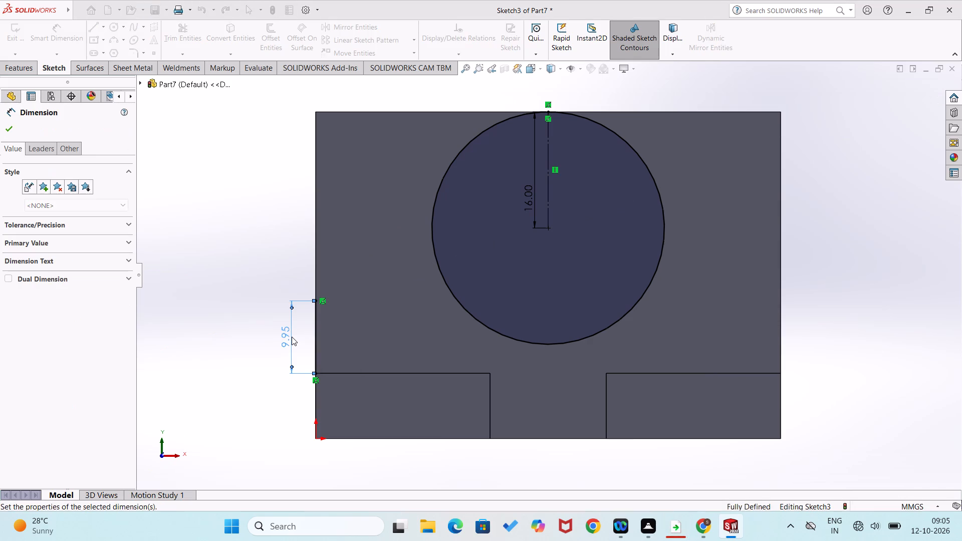
click(207, 347)
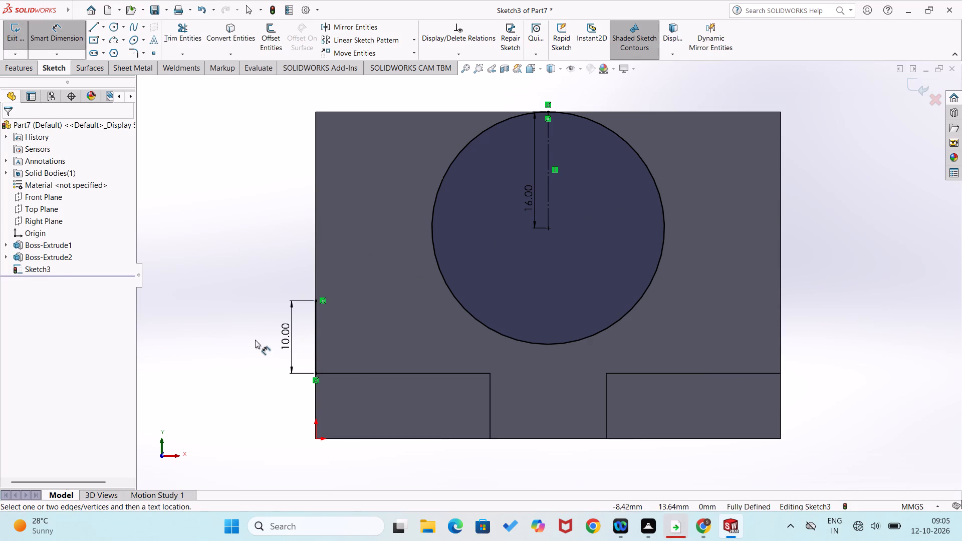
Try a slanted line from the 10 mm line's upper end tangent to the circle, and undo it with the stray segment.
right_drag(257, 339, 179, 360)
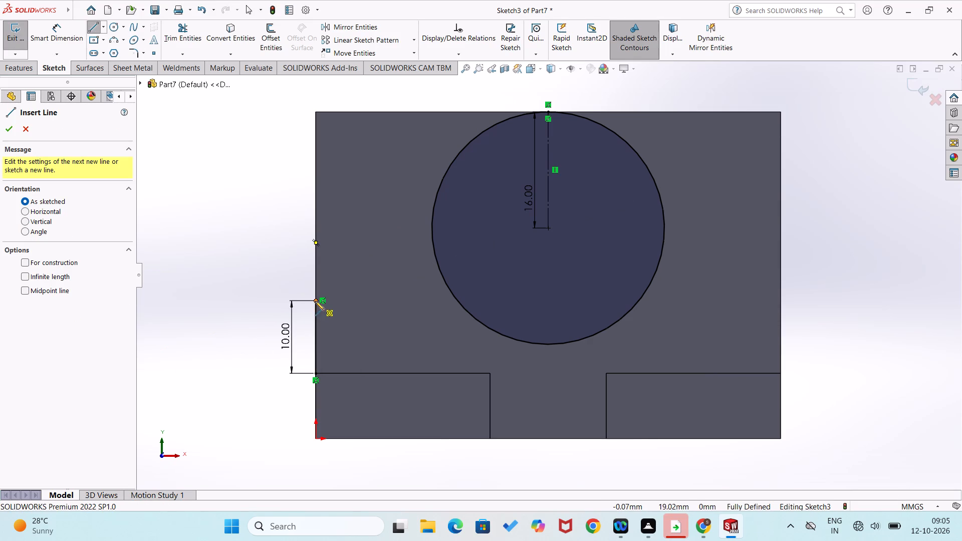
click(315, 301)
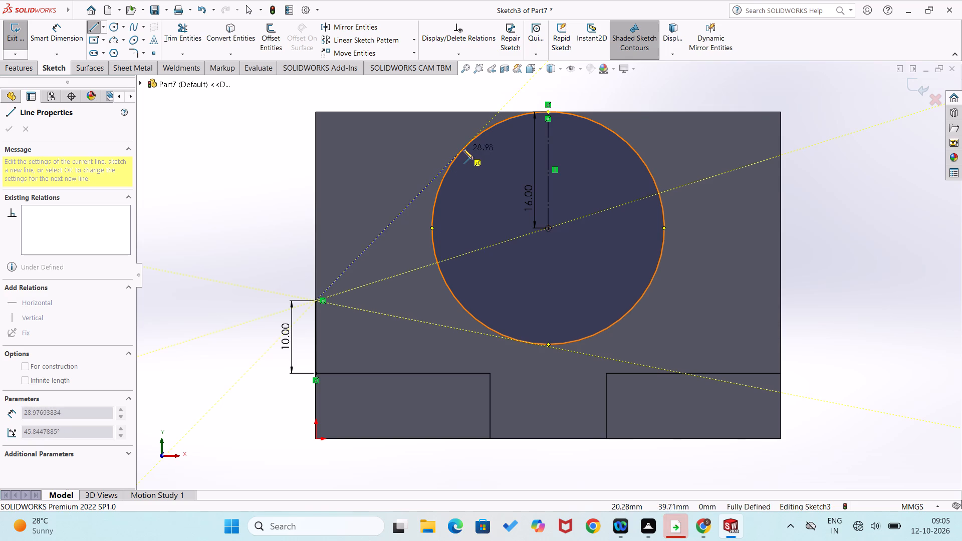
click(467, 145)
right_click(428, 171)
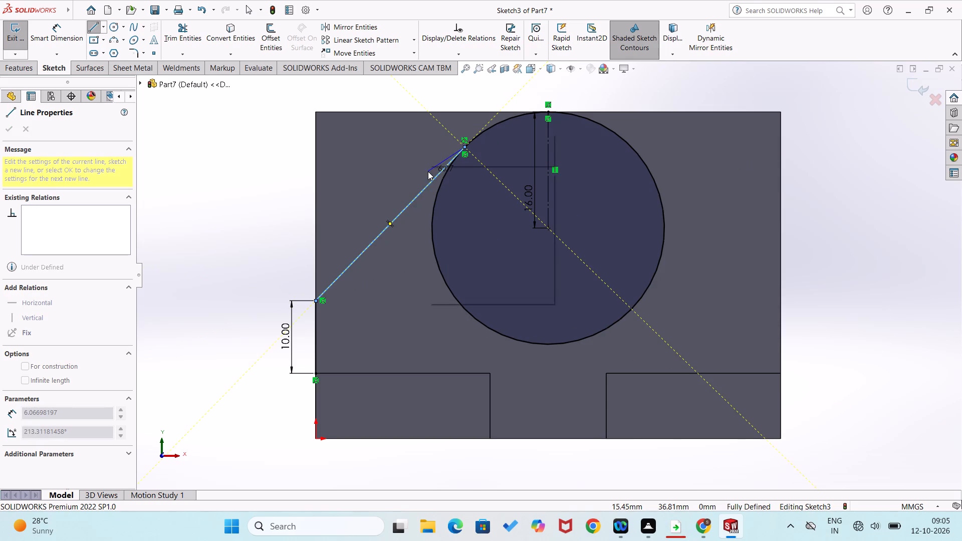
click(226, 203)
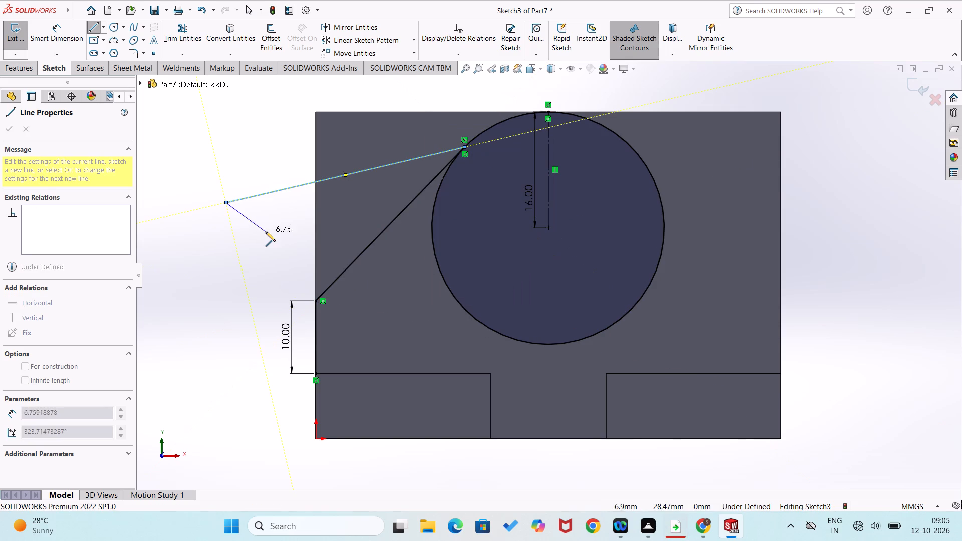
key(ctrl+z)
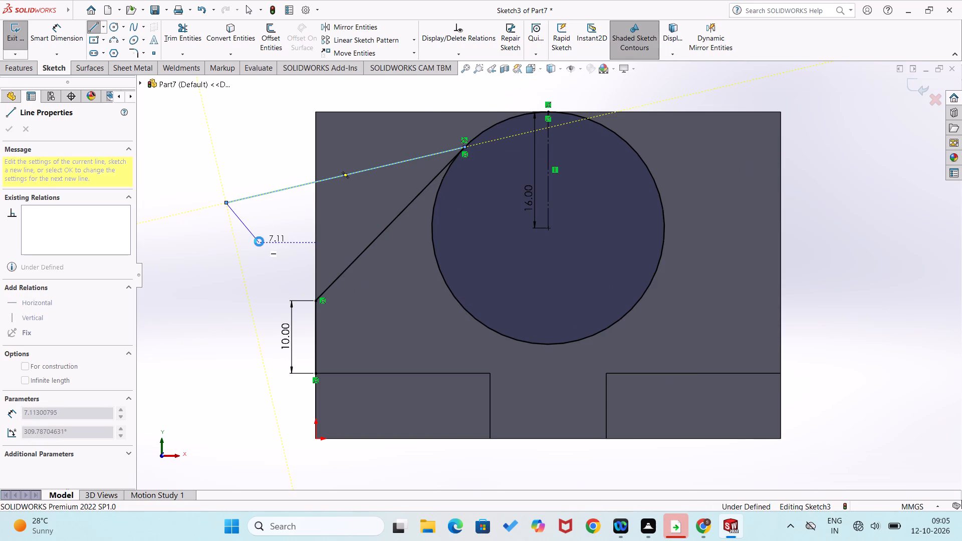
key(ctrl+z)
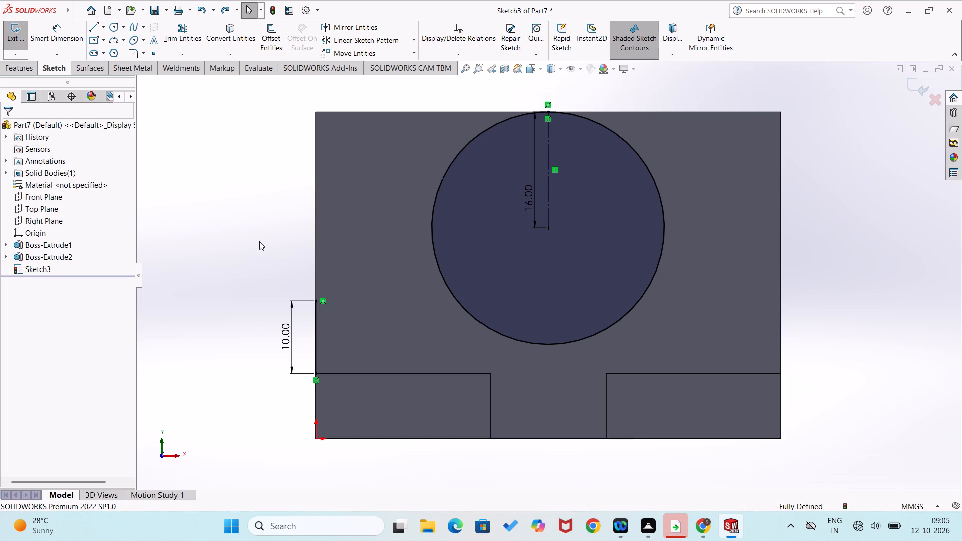
Draw a slanted line about 28.4 mm long from the 10 mm line's upper end to the circle's upper left.
right_drag(275, 273, 218, 330)
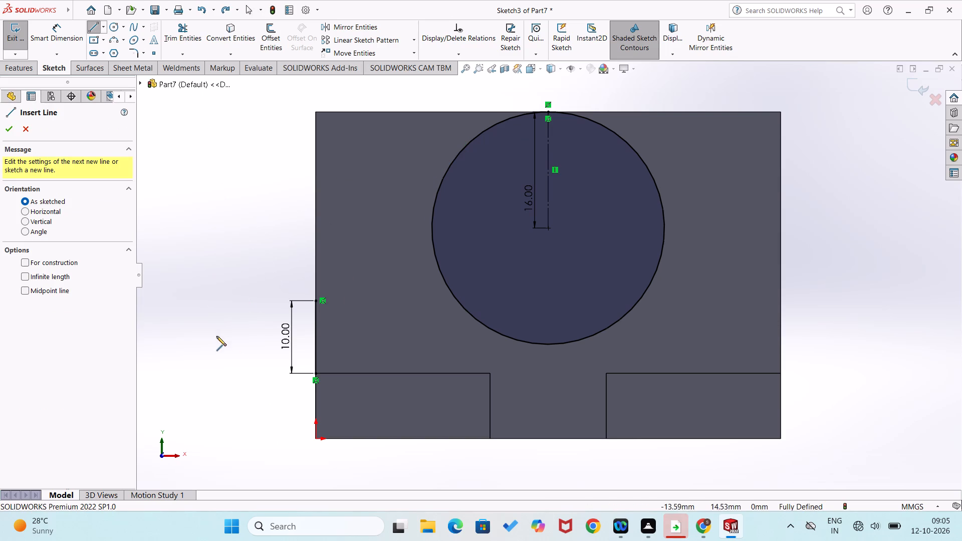
click(317, 302)
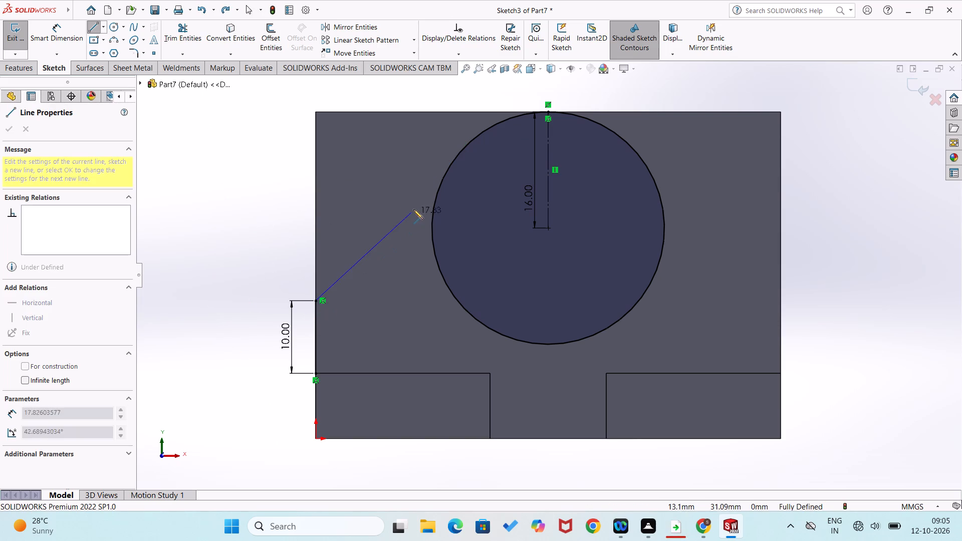
click(459, 153)
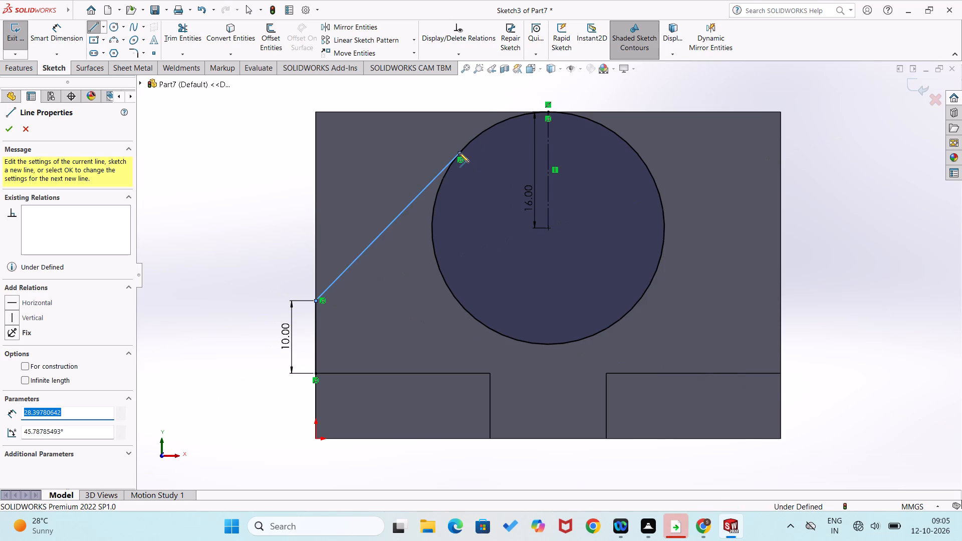
right_drag(464, 176, 507, 110)
right_drag(267, 344, 254, 353)
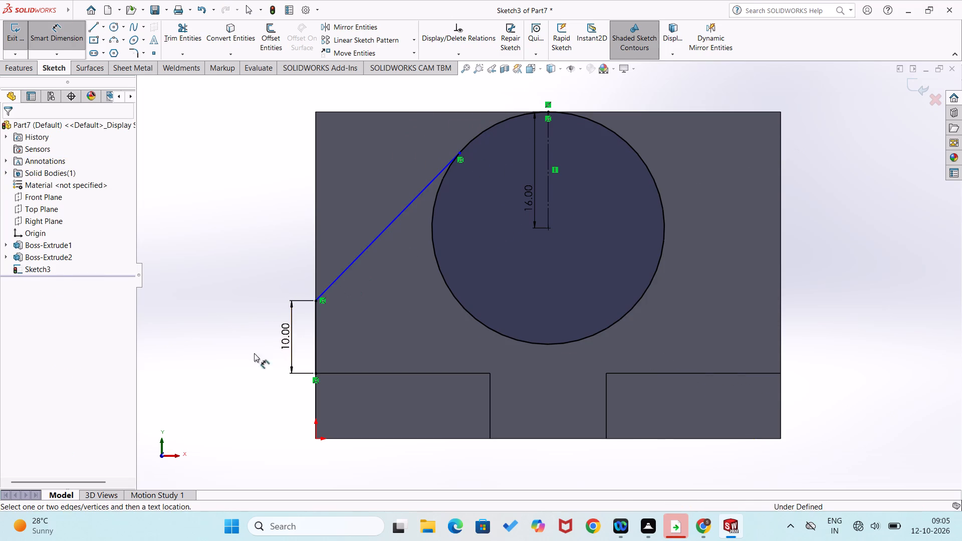
Draw a vertical line about 10 mm long up the block's right edge from the right foot's upper outer corner.
right_drag(254, 353, 182, 398)
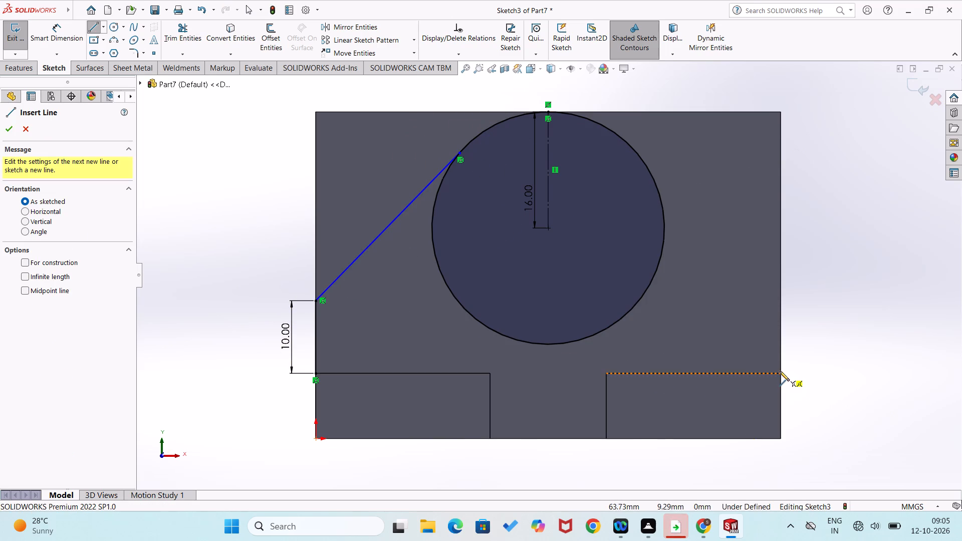
click(783, 374)
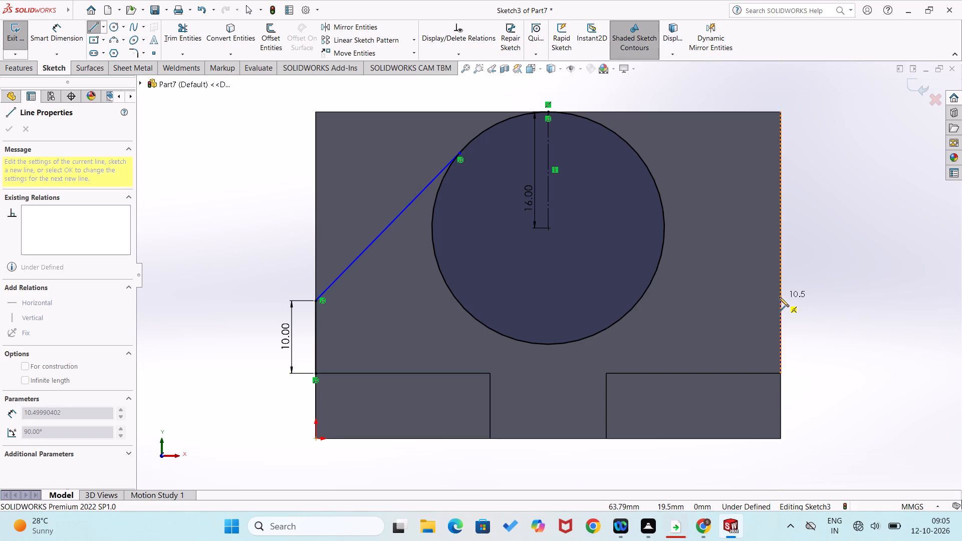
click(780, 300)
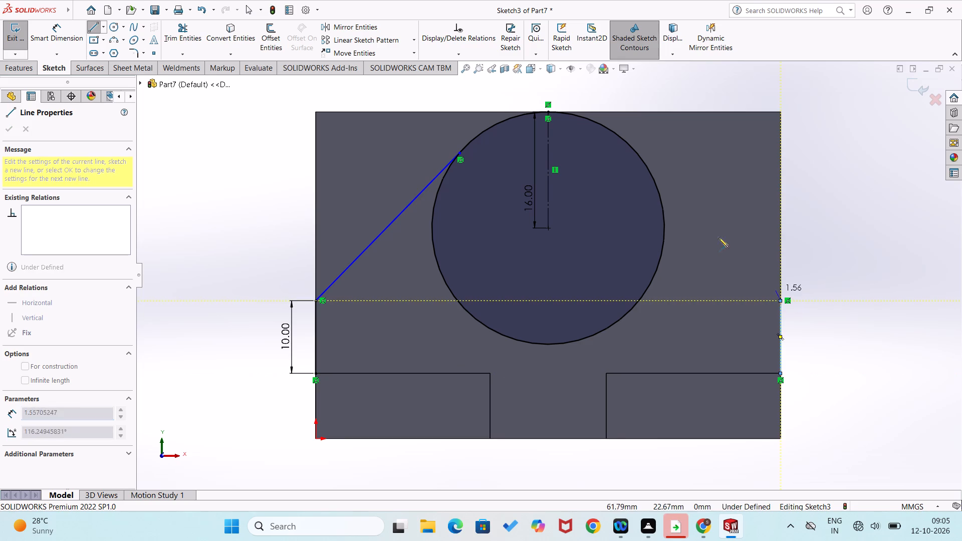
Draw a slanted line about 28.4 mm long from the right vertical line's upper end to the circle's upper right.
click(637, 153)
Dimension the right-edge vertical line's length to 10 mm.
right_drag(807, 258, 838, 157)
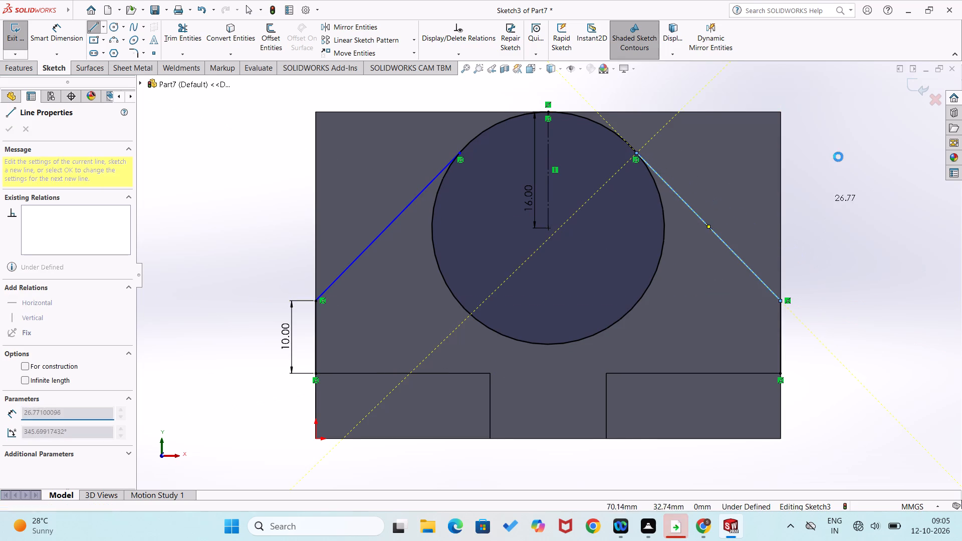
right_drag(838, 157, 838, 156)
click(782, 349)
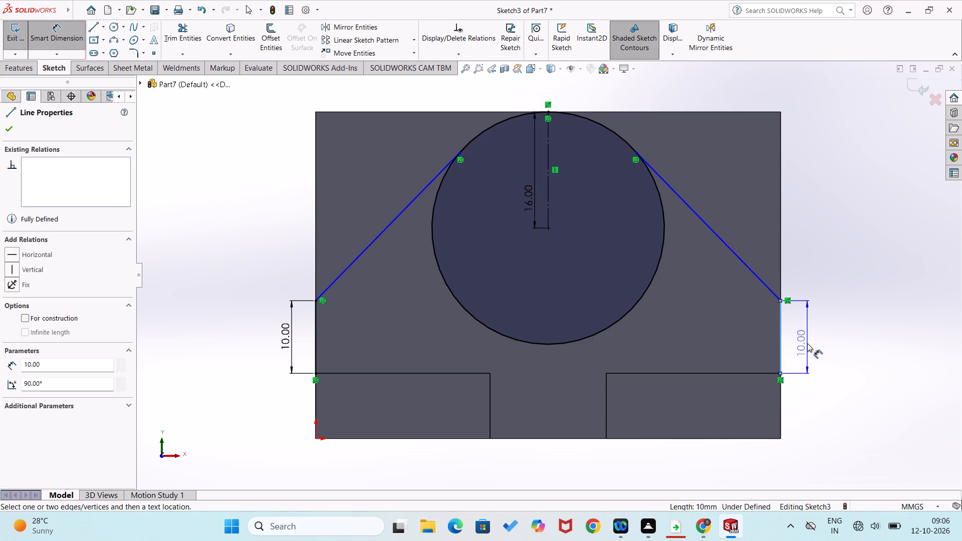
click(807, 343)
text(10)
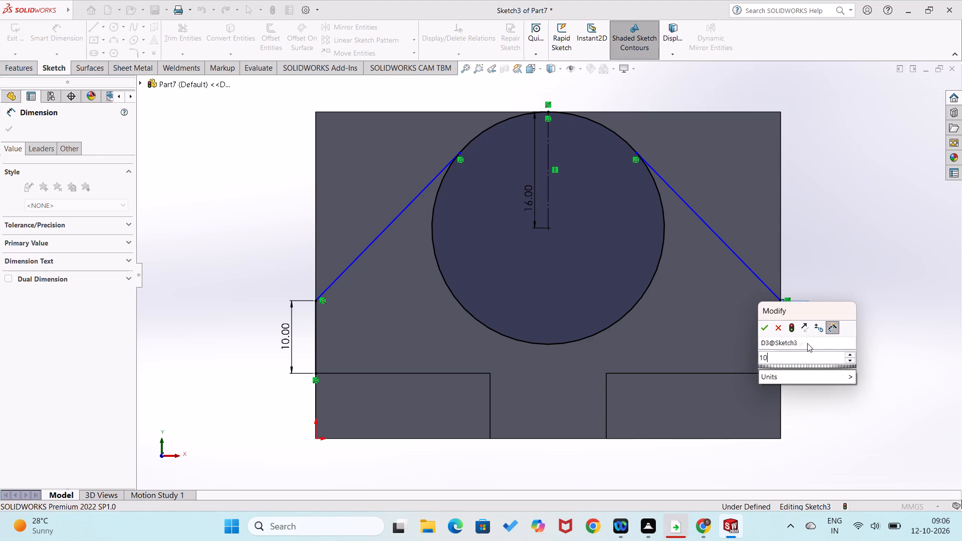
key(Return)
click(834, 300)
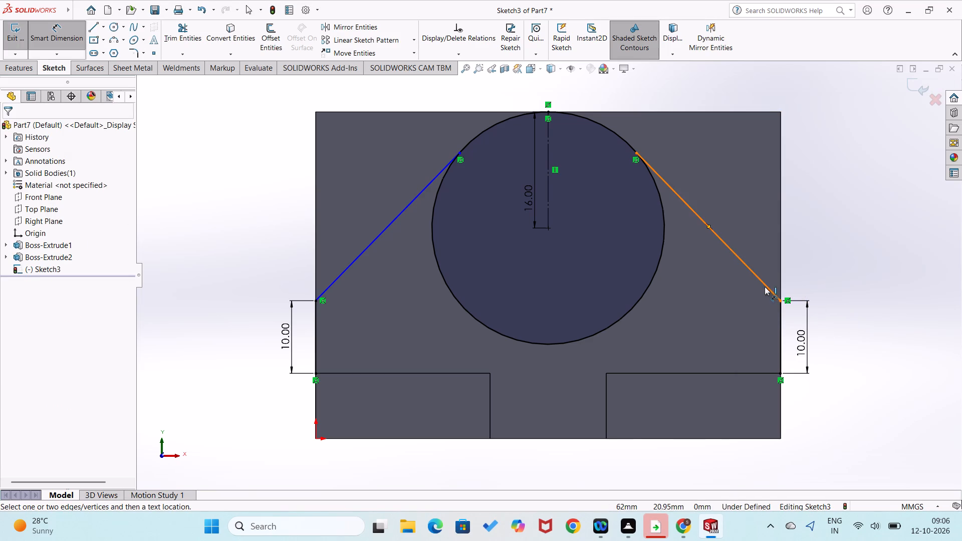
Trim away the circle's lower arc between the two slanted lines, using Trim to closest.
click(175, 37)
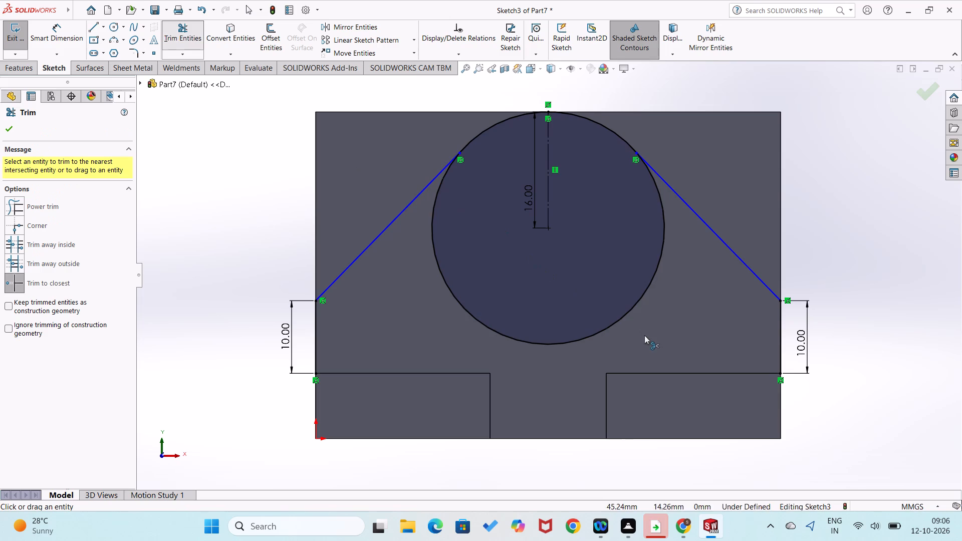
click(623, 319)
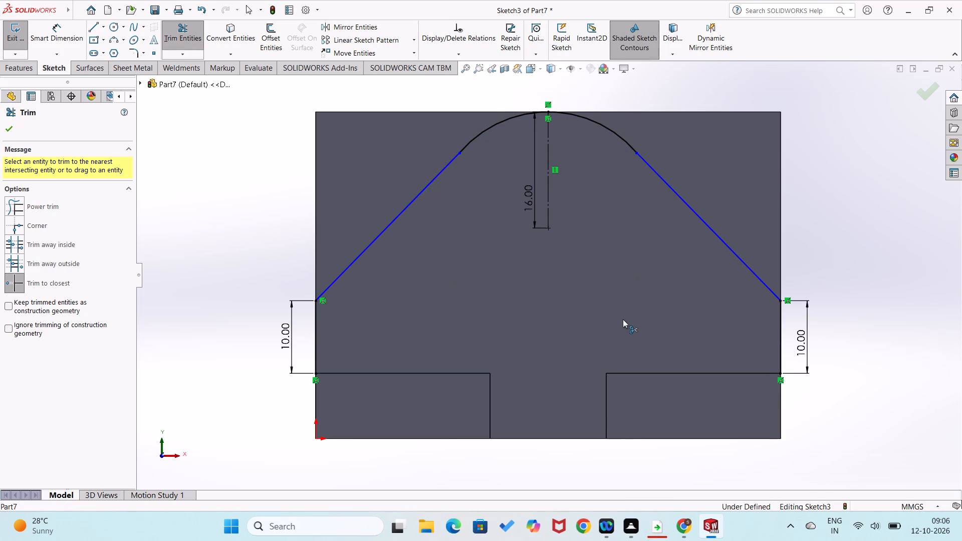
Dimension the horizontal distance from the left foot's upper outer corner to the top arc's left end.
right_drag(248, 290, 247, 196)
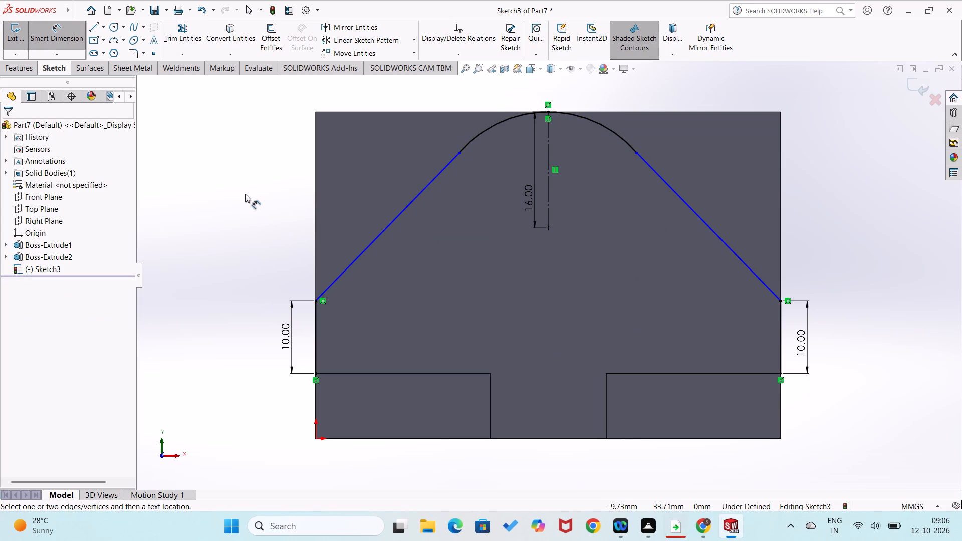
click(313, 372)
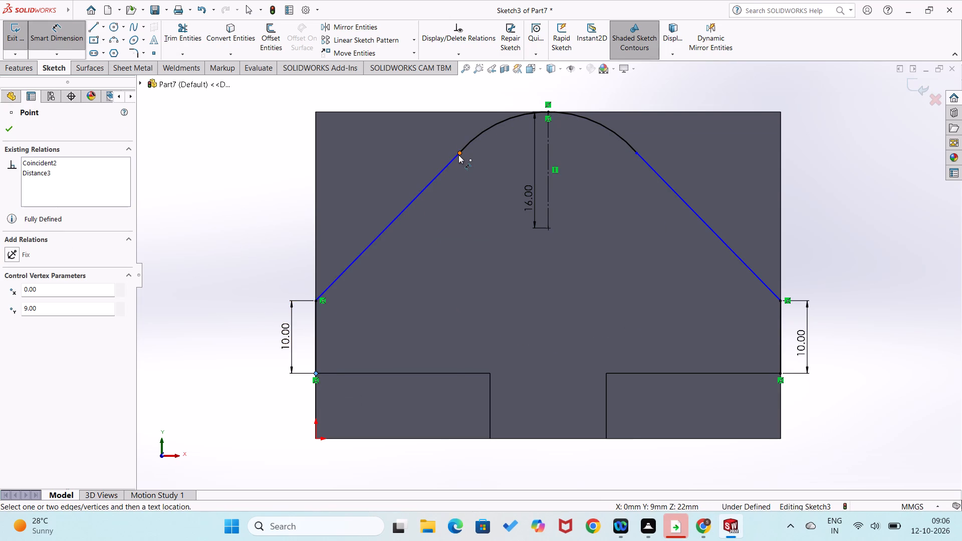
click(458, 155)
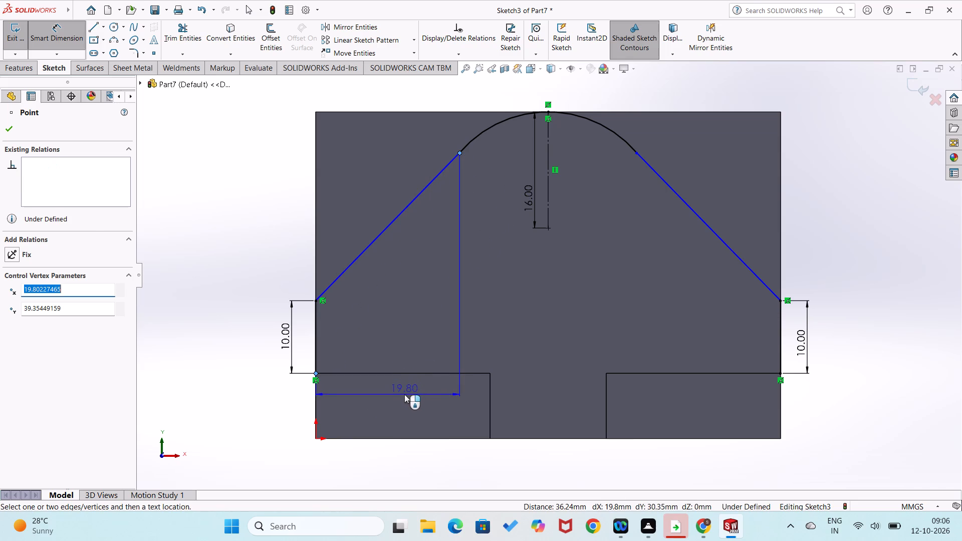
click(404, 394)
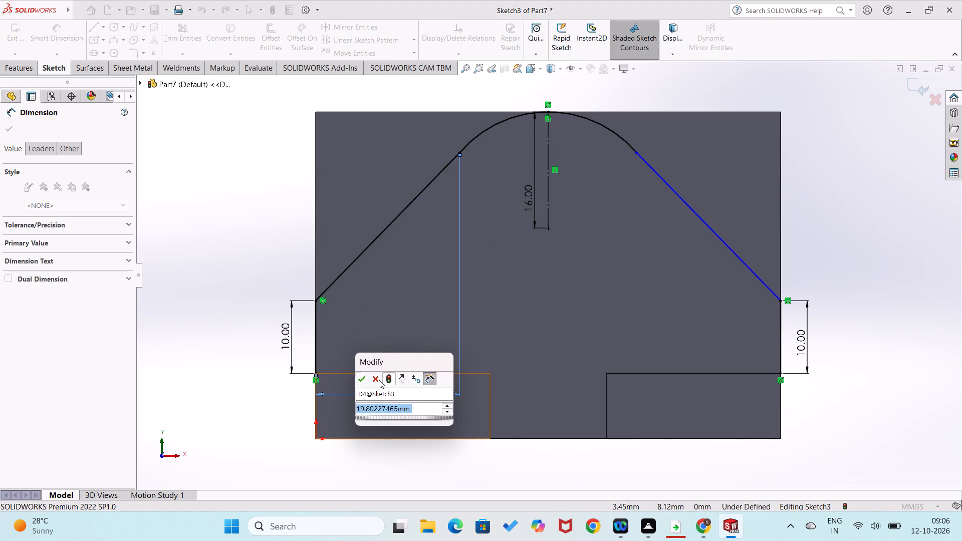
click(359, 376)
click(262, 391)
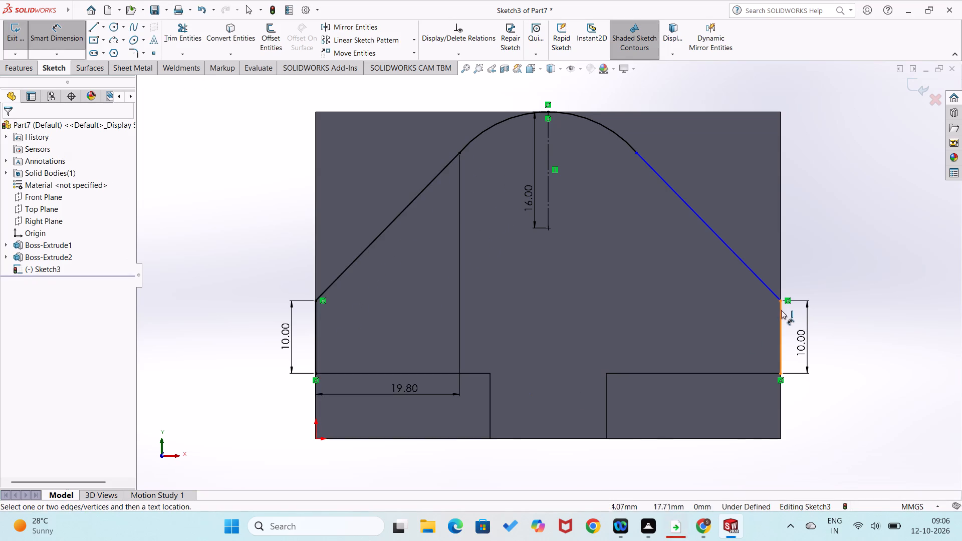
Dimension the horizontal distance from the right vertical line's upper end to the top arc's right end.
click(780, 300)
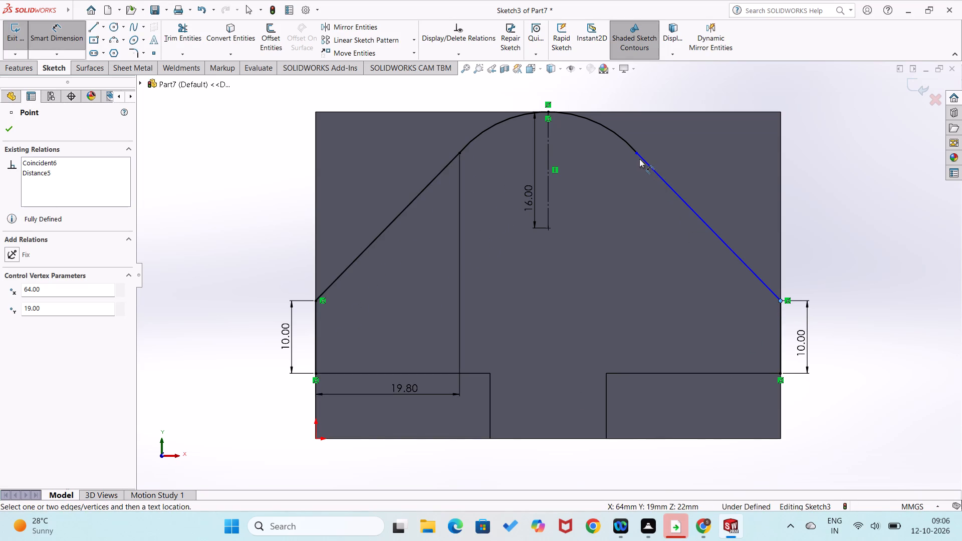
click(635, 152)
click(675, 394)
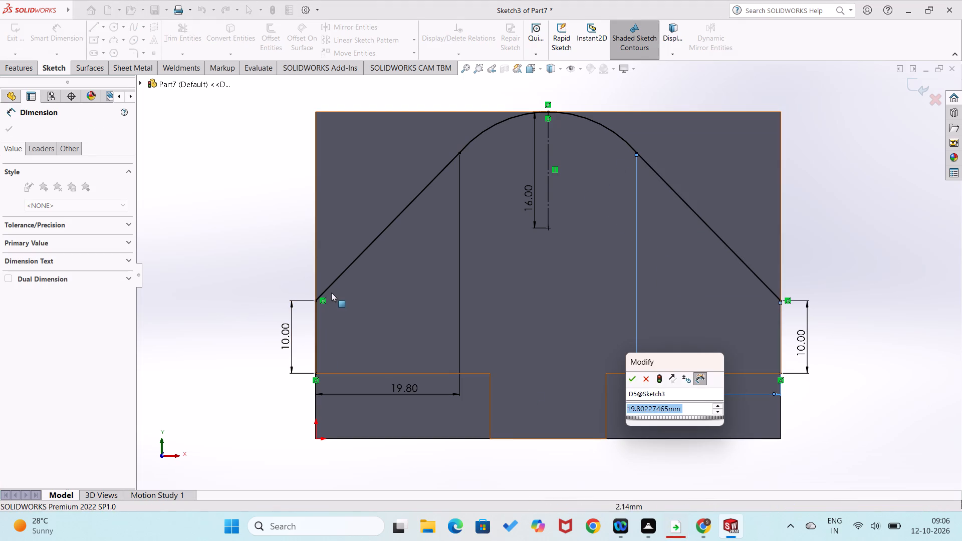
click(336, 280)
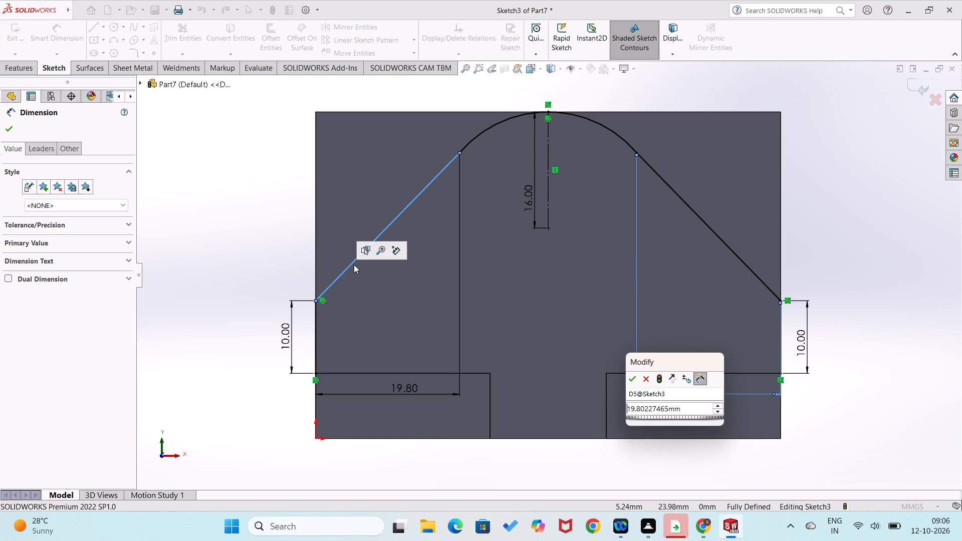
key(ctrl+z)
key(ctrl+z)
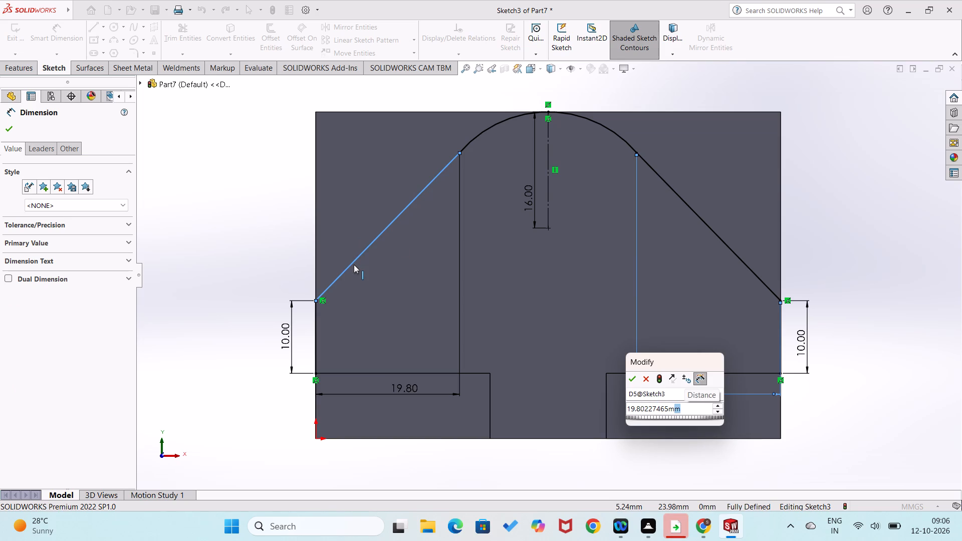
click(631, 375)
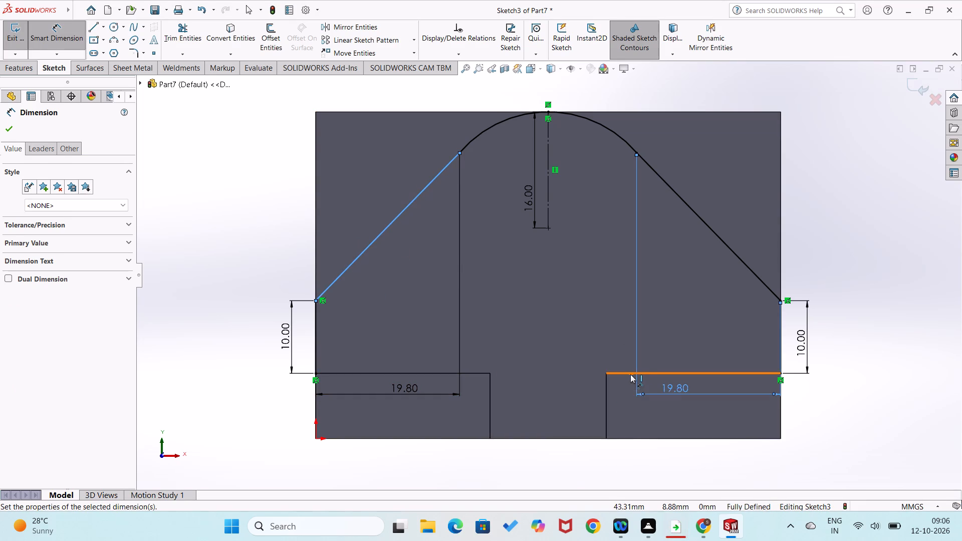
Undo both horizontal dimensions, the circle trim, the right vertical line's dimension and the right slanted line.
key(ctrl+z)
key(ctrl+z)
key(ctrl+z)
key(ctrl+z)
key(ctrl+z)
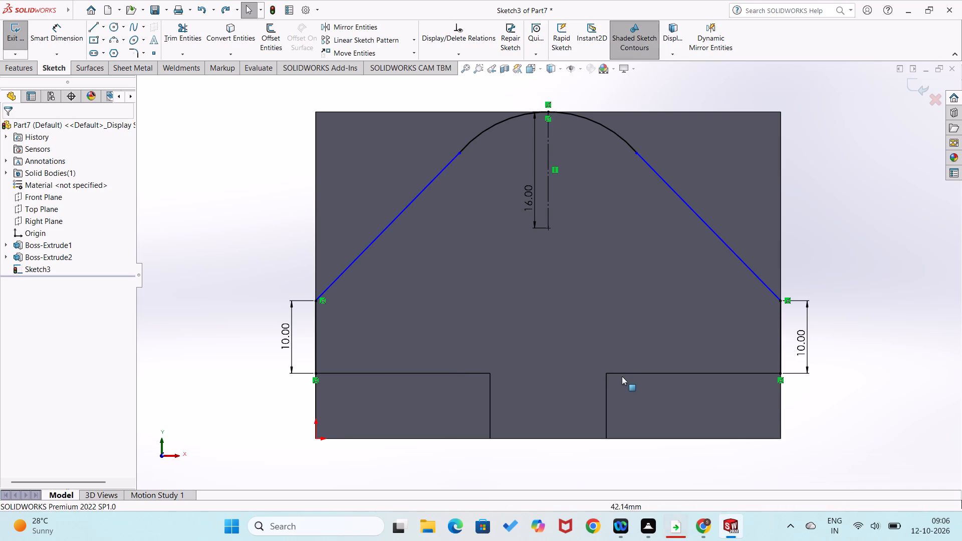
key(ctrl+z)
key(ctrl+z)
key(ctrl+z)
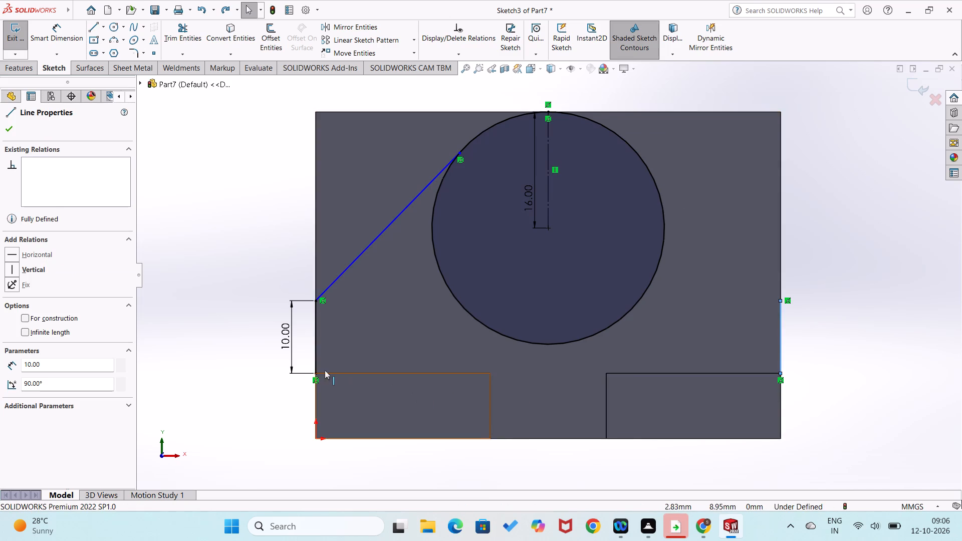
Draw a horizontal line about 4.6 mm inward from the right vertical line's upper end, continuing with a slanted line about 23 mm to the circle.
right_drag(282, 379, 202, 377)
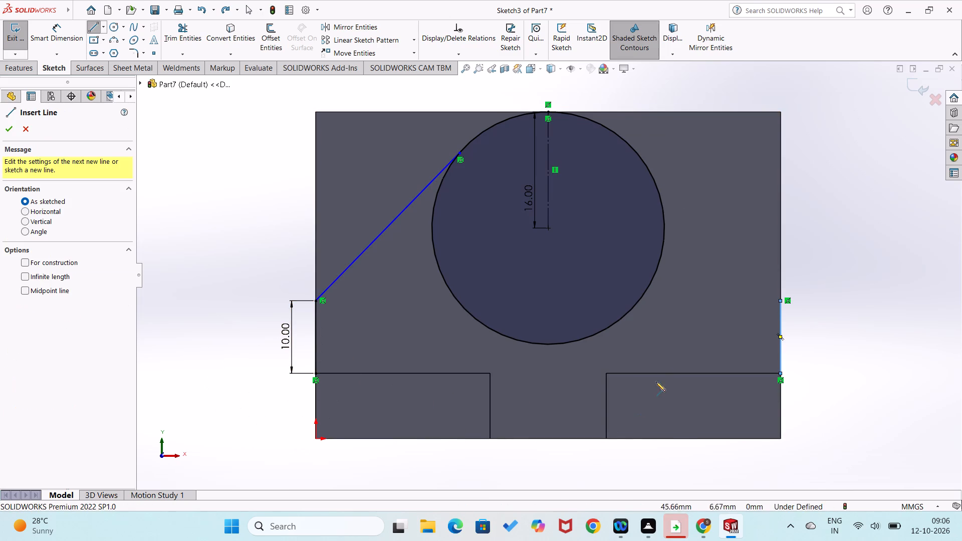
click(780, 300)
click(747, 302)
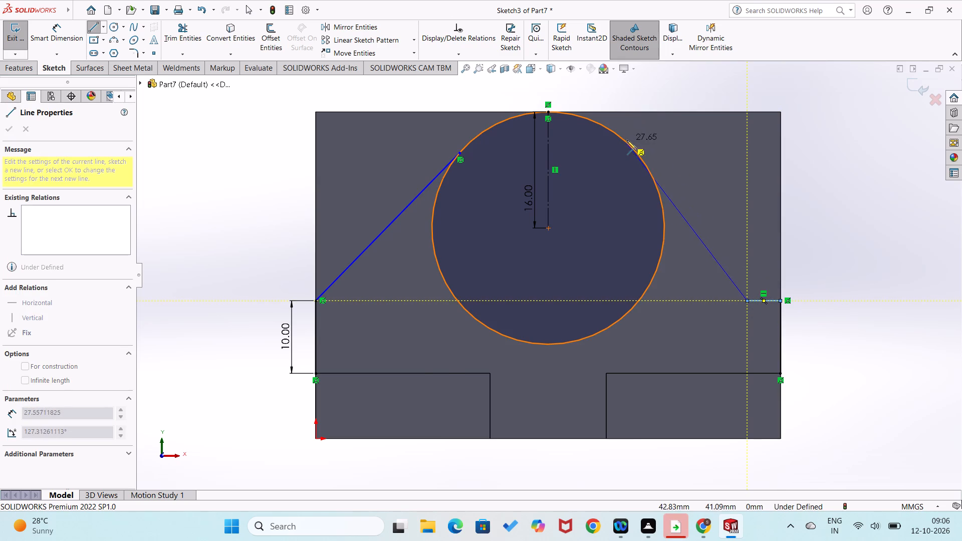
click(645, 164)
Dimension the right short horizontal line's length to 5 mm.
right_drag(667, 167, 674, 123)
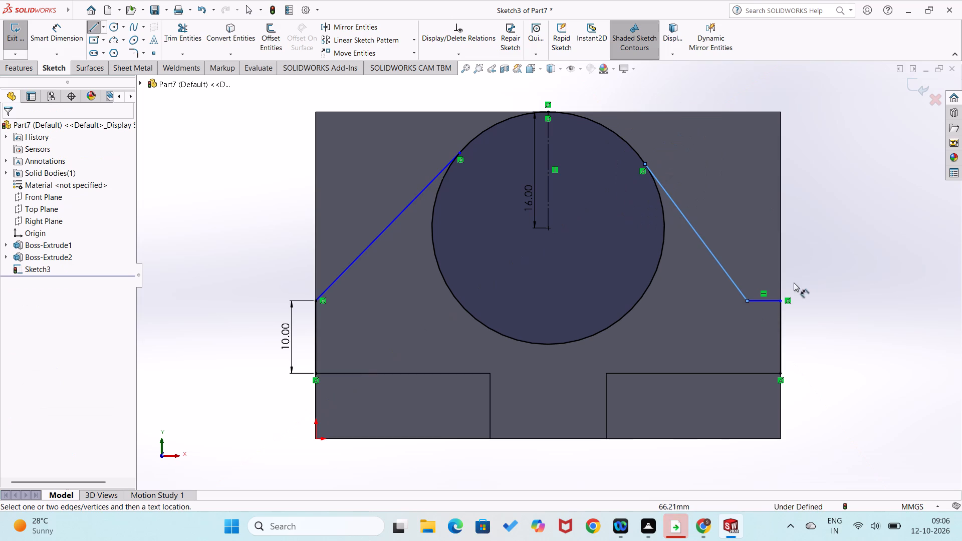
click(771, 301)
click(767, 317)
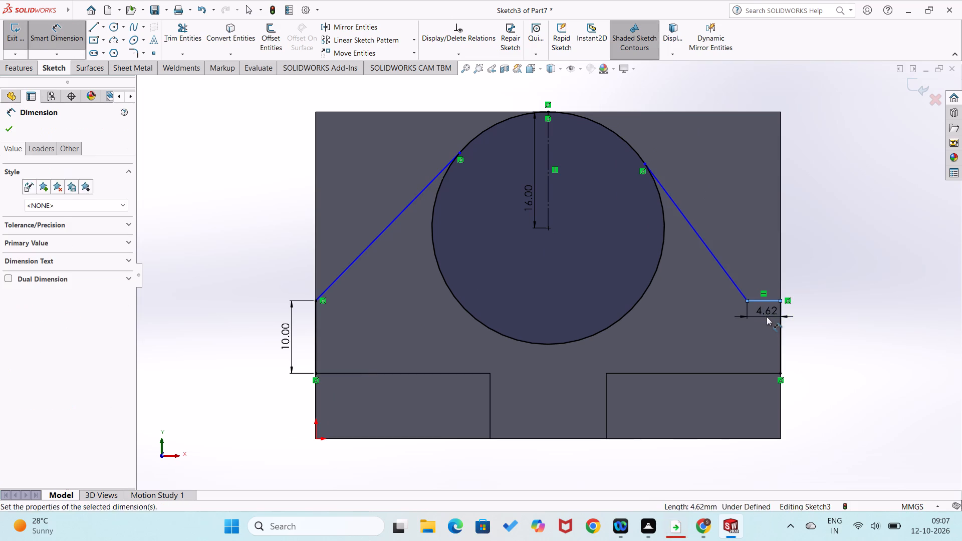
key(5)
key(Return)
click(834, 311)
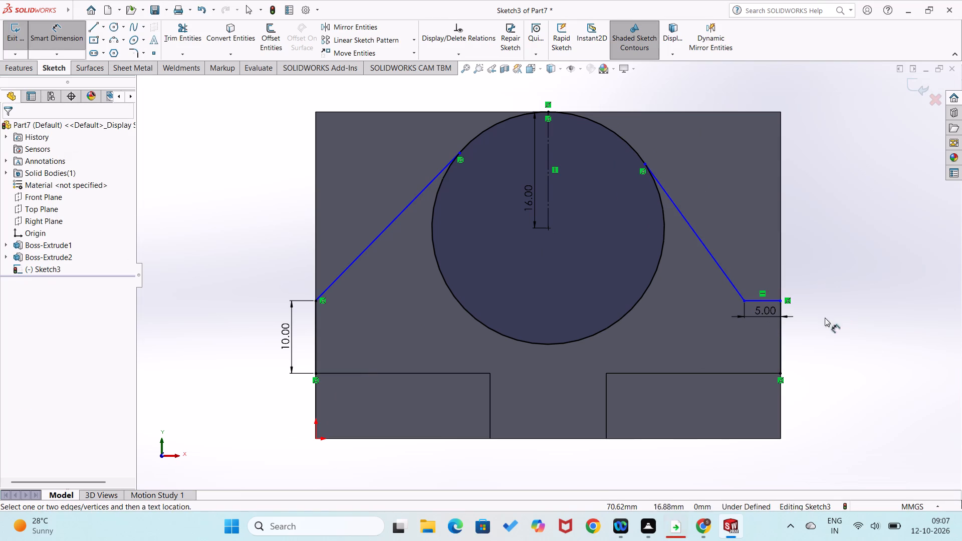
Dimension the right slanted line's horizontal span, keeping its drawn value.
click(712, 258)
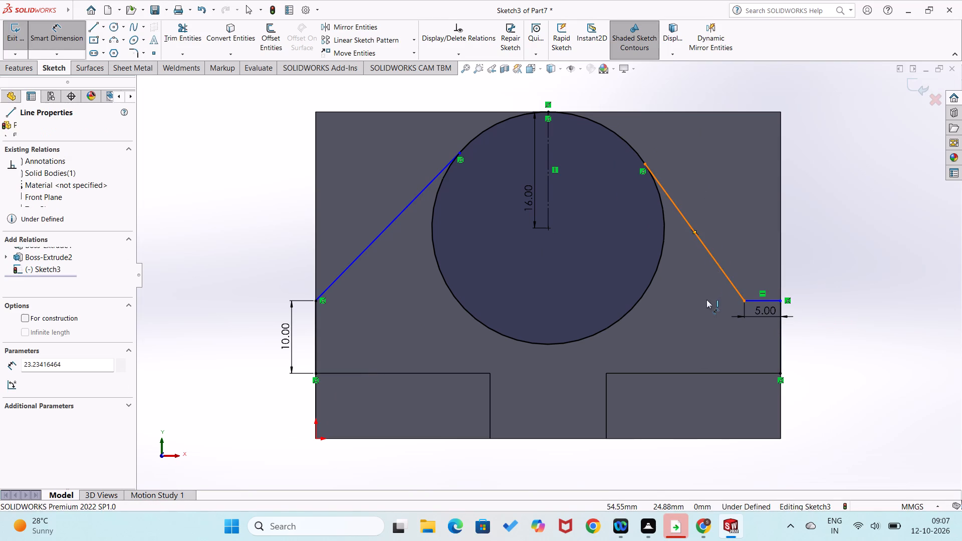
click(707, 338)
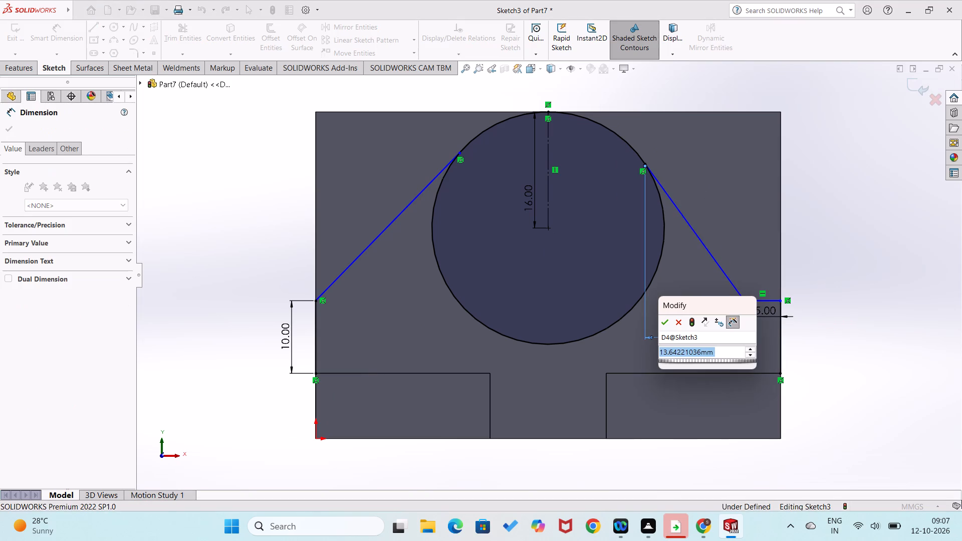
click(665, 320)
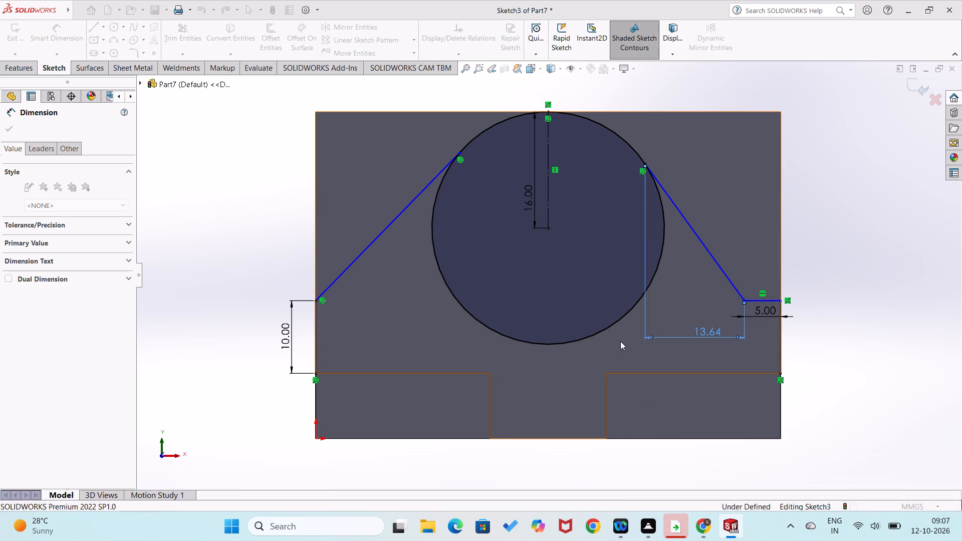
Delete the left slanted line between the 10 mm vertical line and the circle.
click(370, 244)
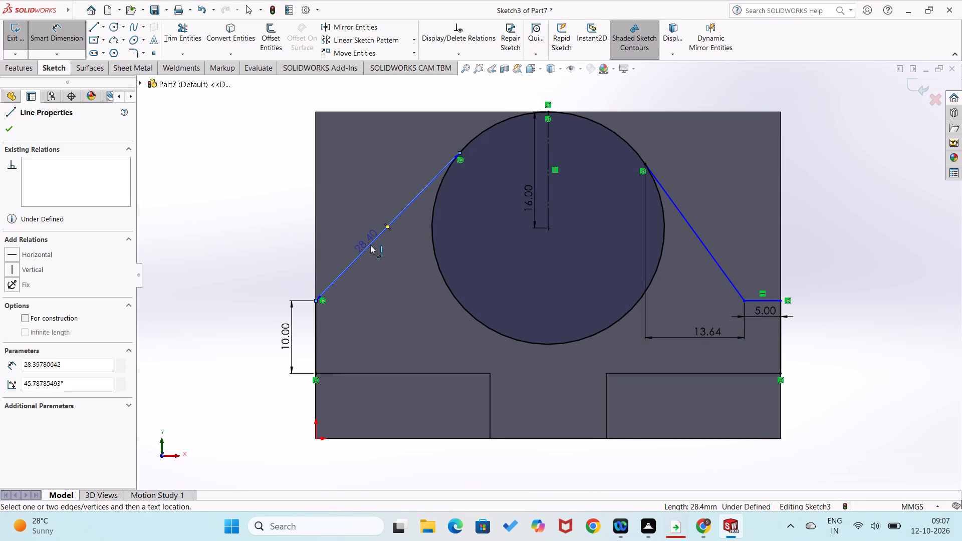
key(Delete)
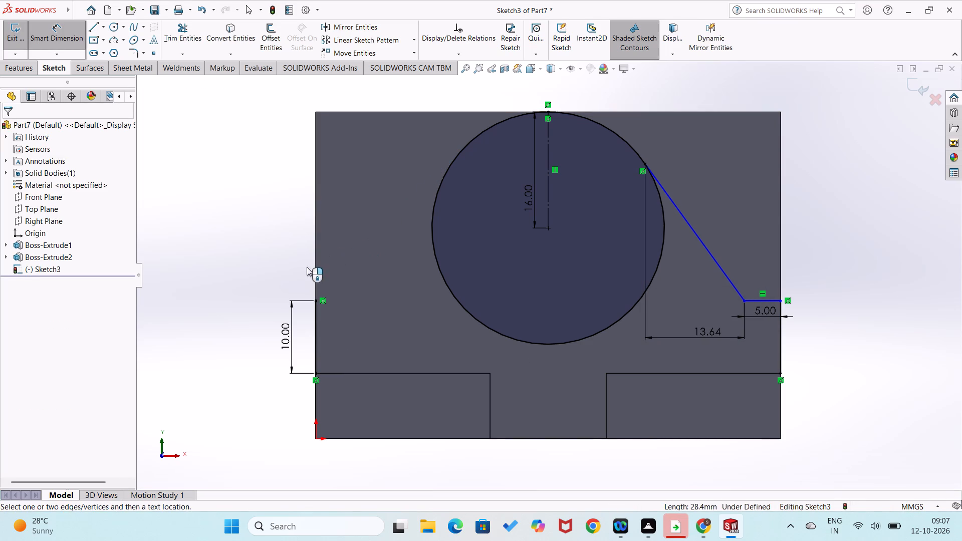
Draw a short horizontal line inward from the left vertical line's upper end, continuing with a slanted line about 23.5 mm to the circle.
right_drag(298, 273, 206, 295)
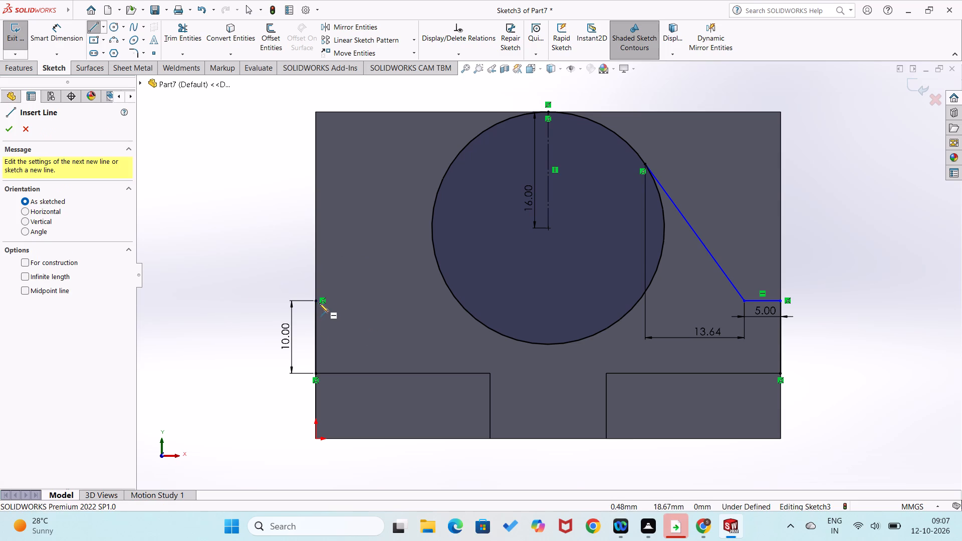
click(315, 302)
click(349, 300)
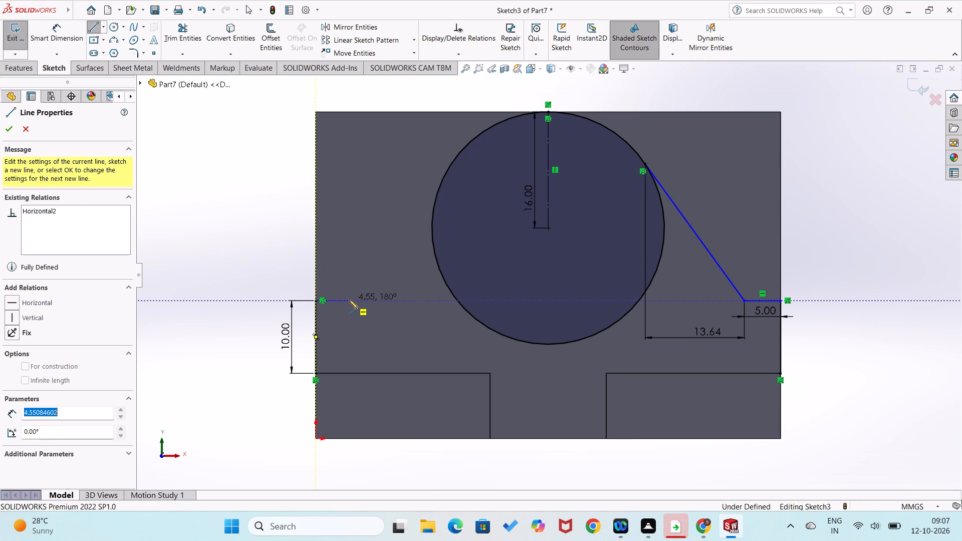
click(450, 166)
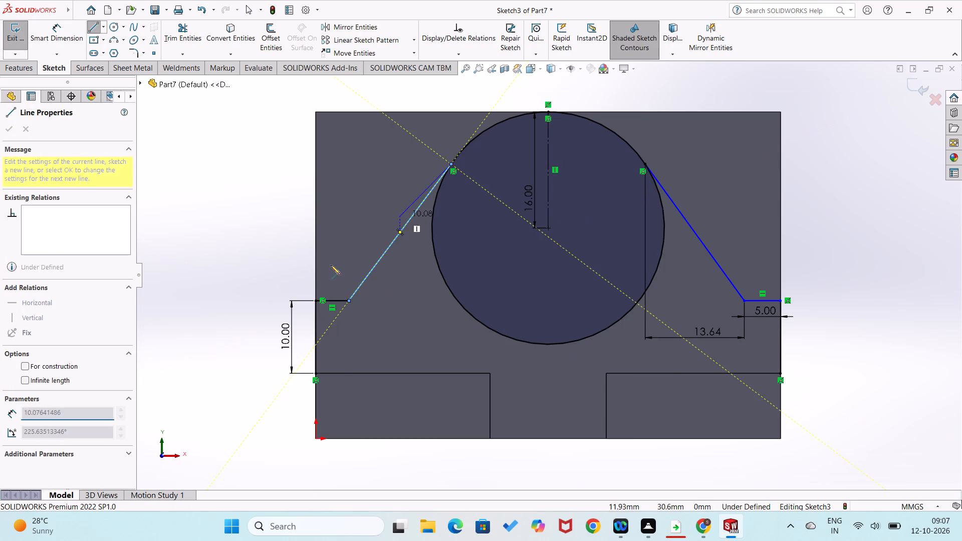
Dimension the left short horizontal line's length to 5 mm.
right_drag(282, 295, 298, 207)
click(337, 300)
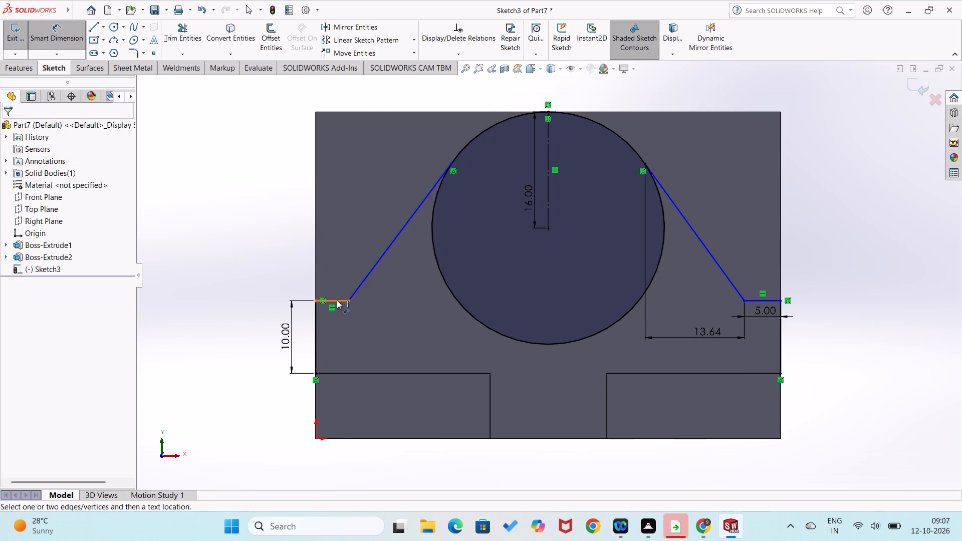
click(329, 318)
key(5)
key(Return)
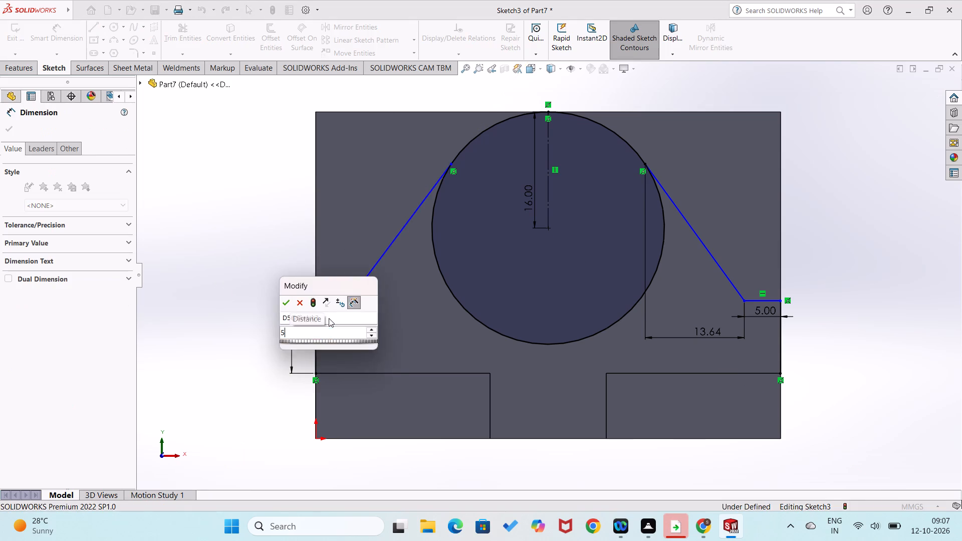
click(252, 296)
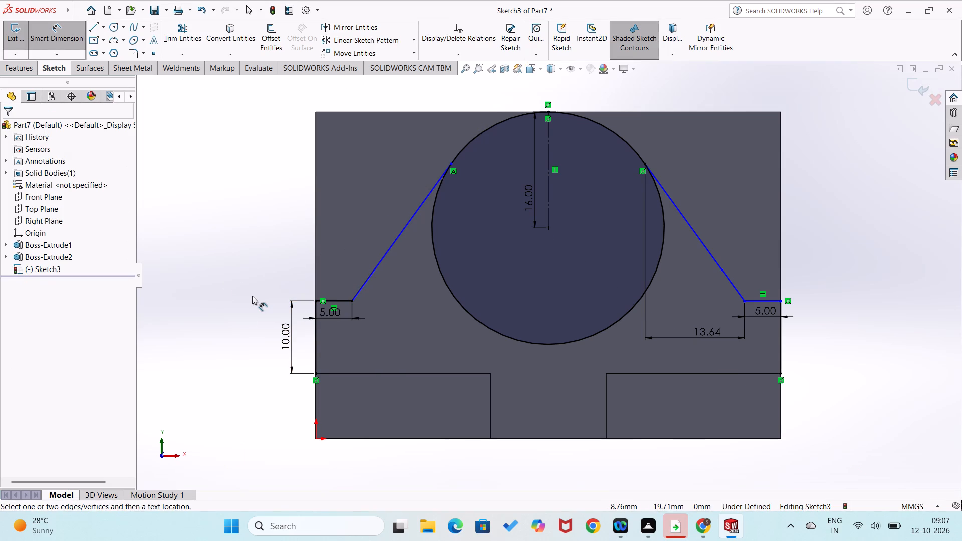
Dimension the left slanted line's horizontal span, keeping its drawn value.
click(366, 280)
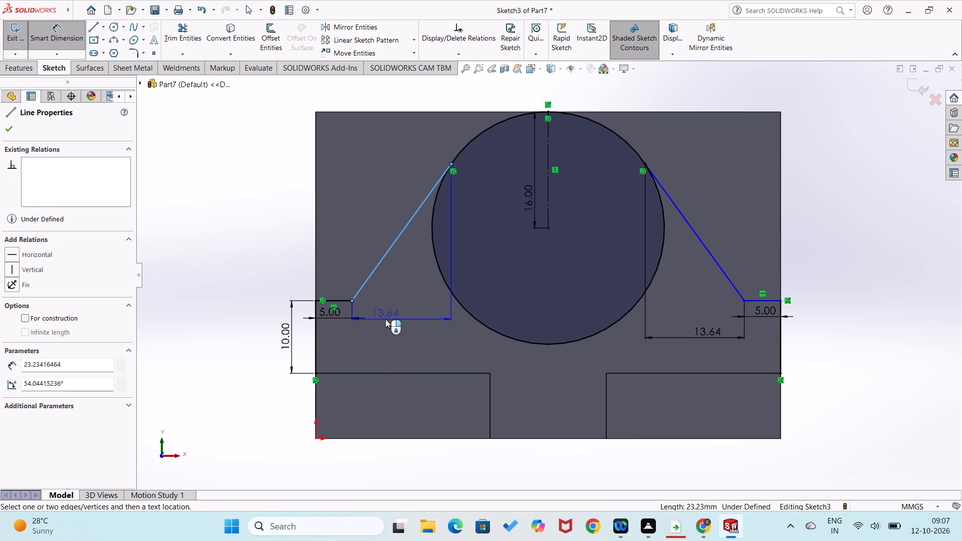
click(385, 319)
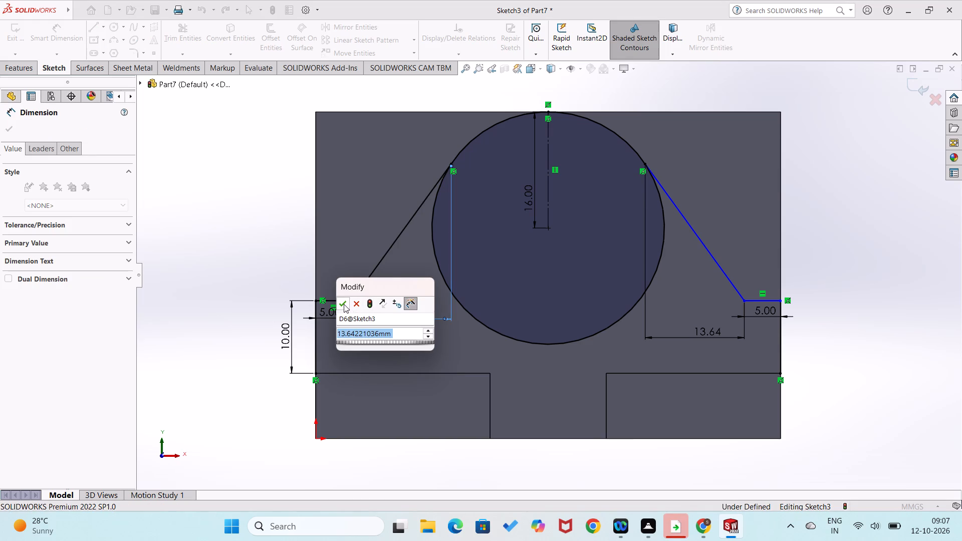
click(343, 304)
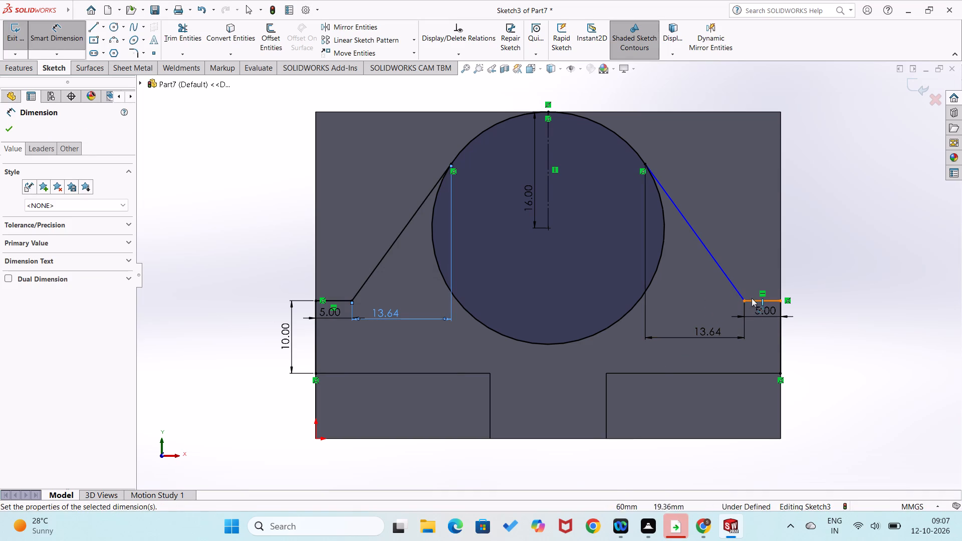
Dimension the height of the right vertical line above the foot, keeping its drawn value.
click(782, 326)
click(803, 330)
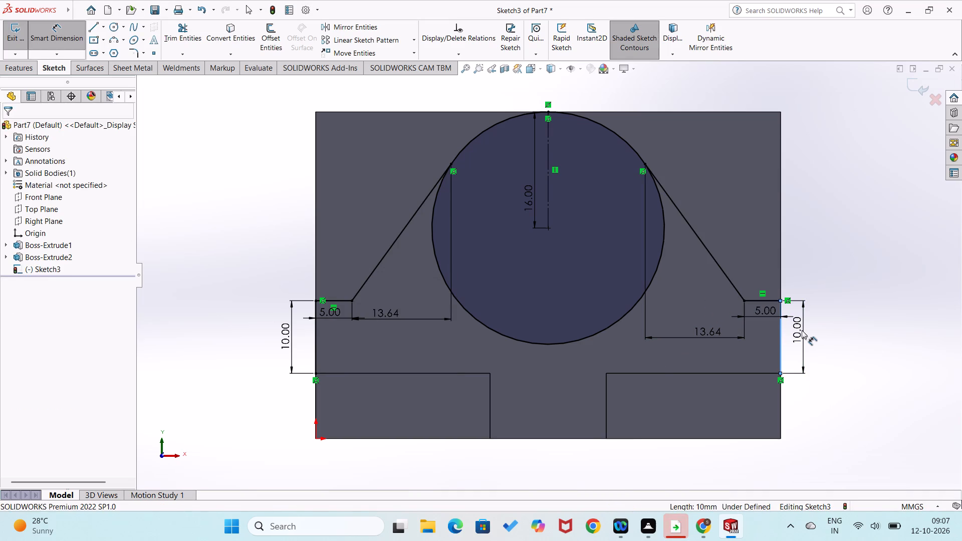
click(759, 314)
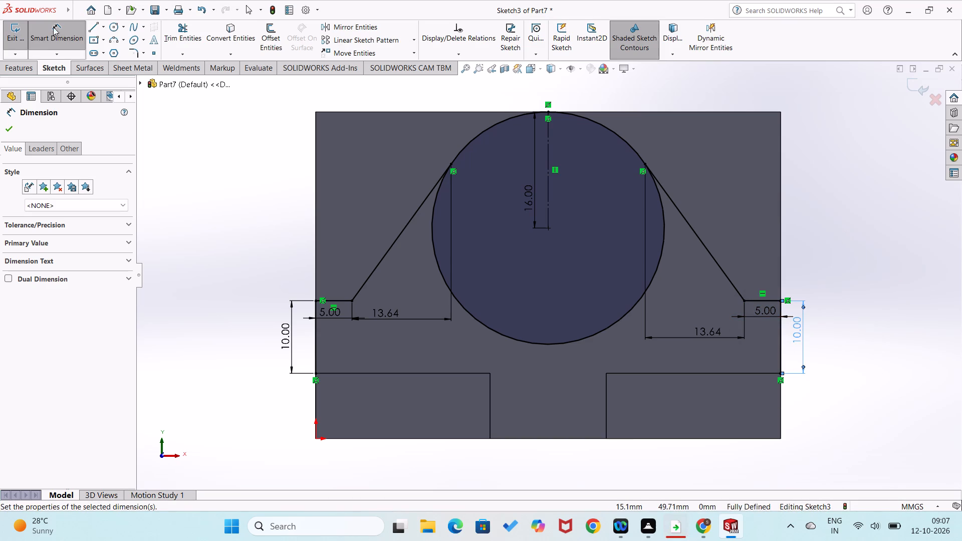
Trim away the circle's lower arc between the two slanted lines, leaving only the rounded top.
click(175, 34)
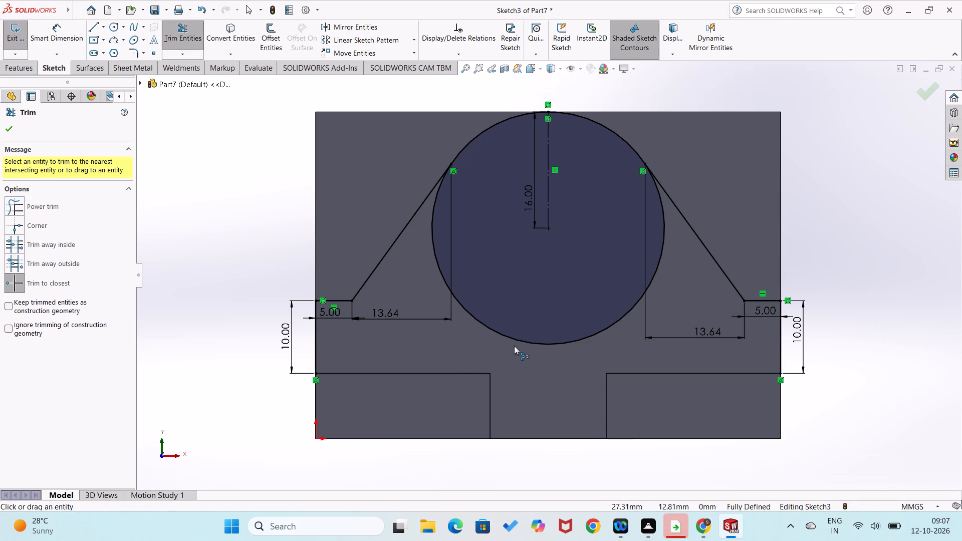
click(522, 339)
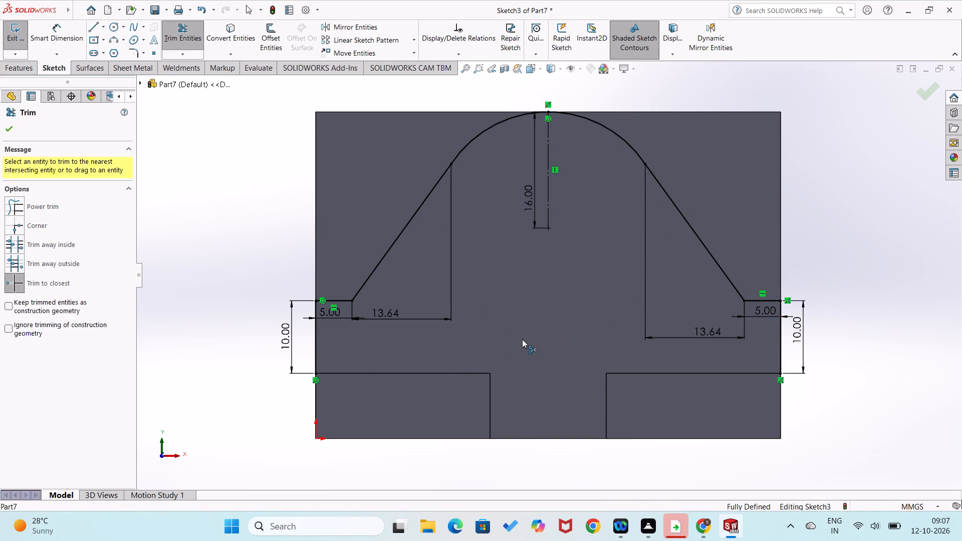
middle_drag(252, 355, 283, 408)
scroll(283, 408, up, 1)
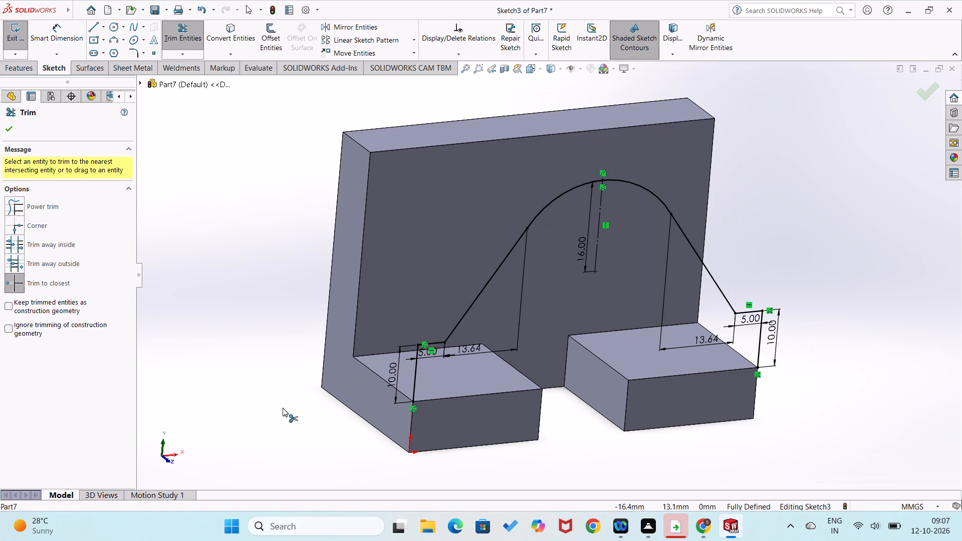
click(13, 128)
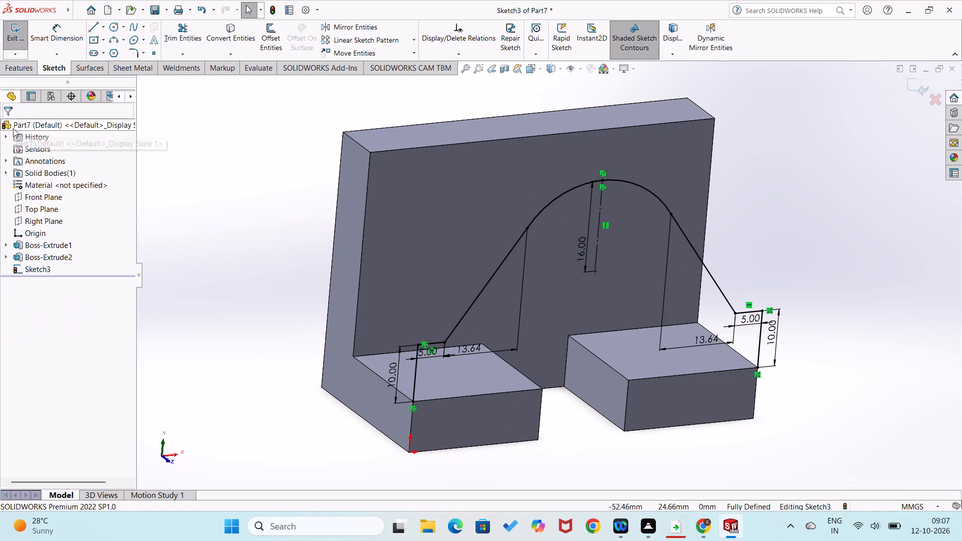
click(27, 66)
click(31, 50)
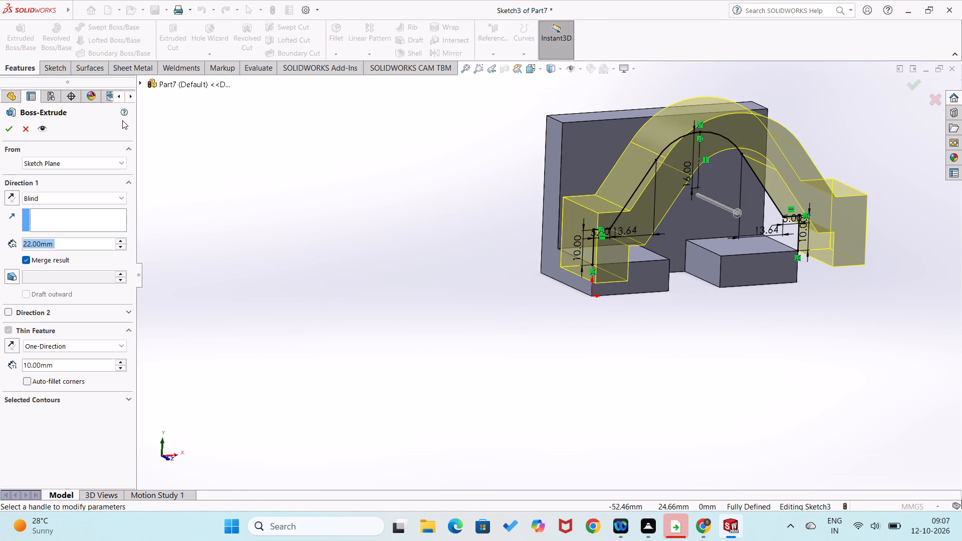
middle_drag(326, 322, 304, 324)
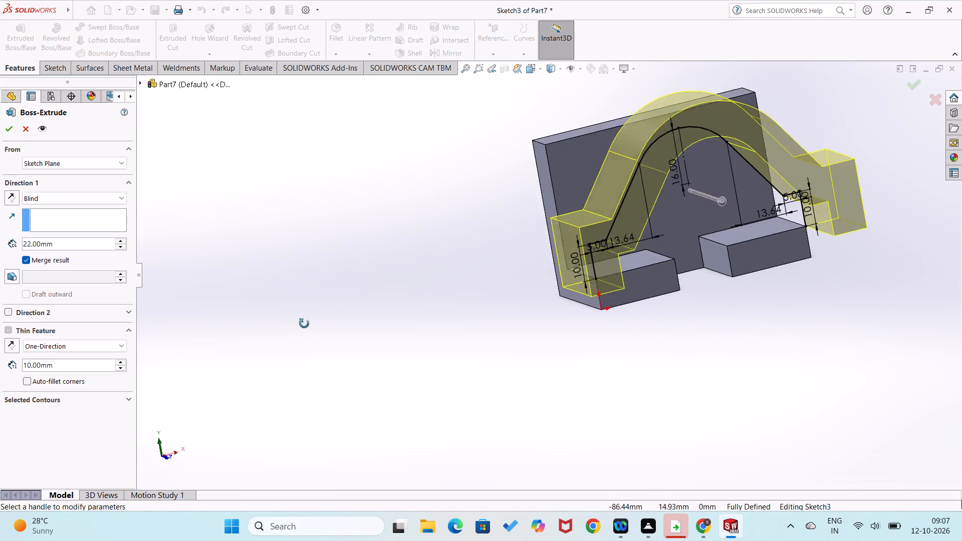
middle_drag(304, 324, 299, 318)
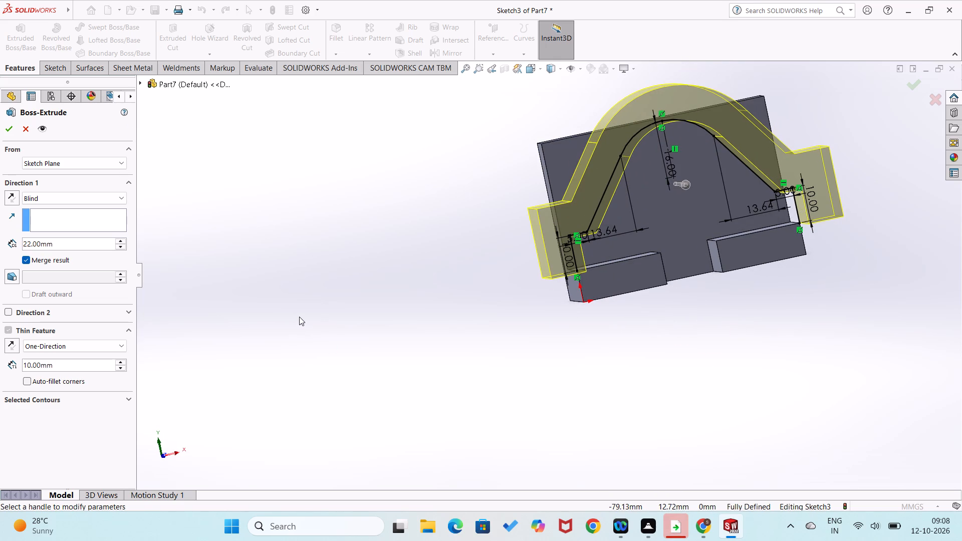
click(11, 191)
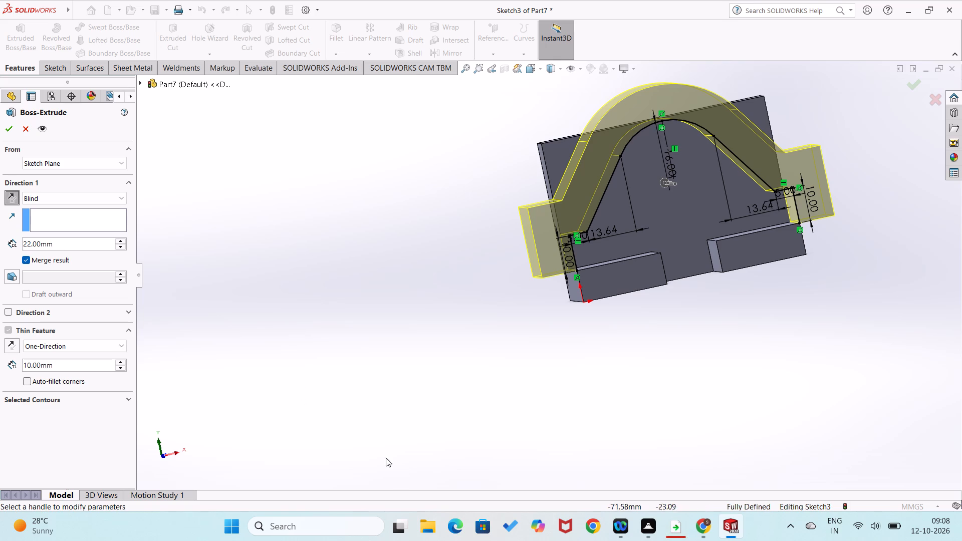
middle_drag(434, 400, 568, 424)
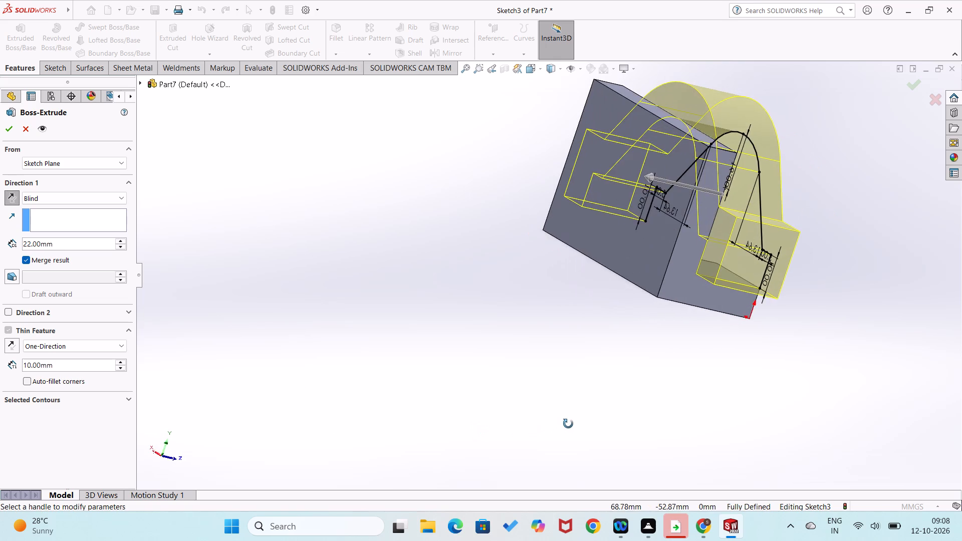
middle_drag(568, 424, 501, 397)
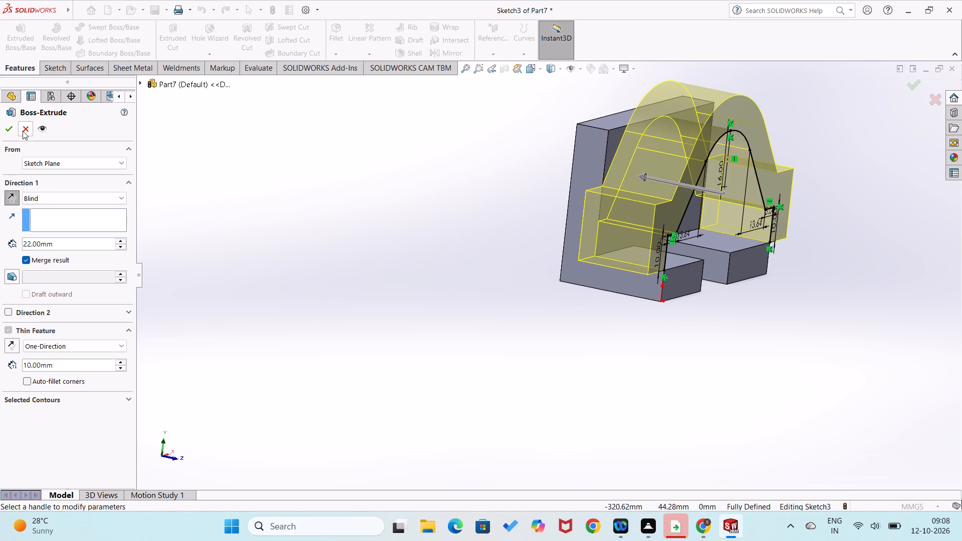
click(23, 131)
Close the profile with a 64 mm horizontal line joining the lower ends of the two vertical lines along the feet's top edges.
key(ctrl+8)
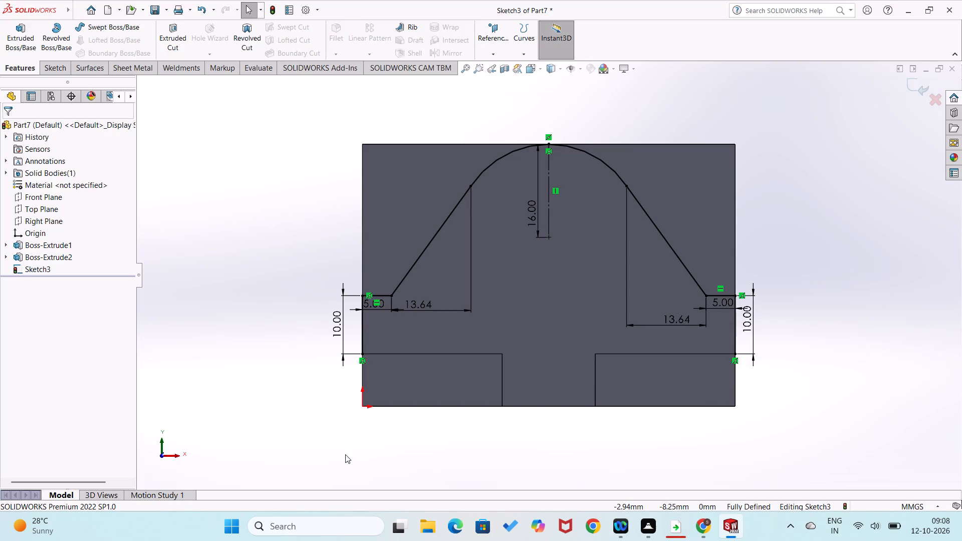
right_drag(352, 477, 297, 484)
click(364, 355)
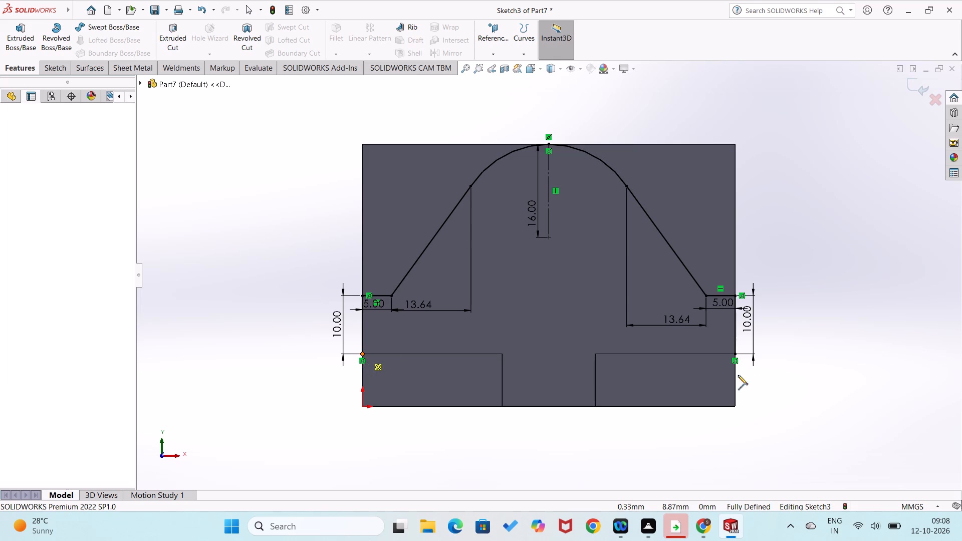
click(734, 354)
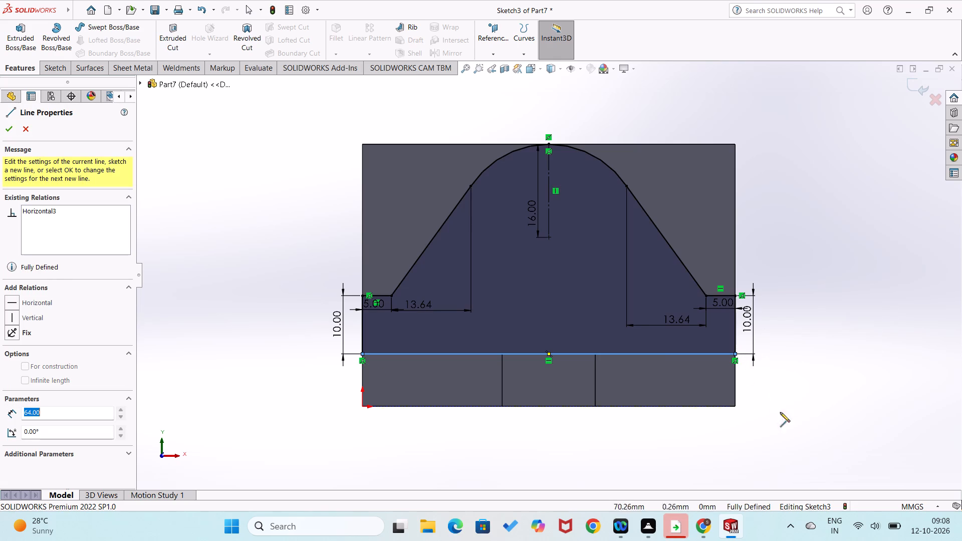
right_drag(792, 421, 770, 295)
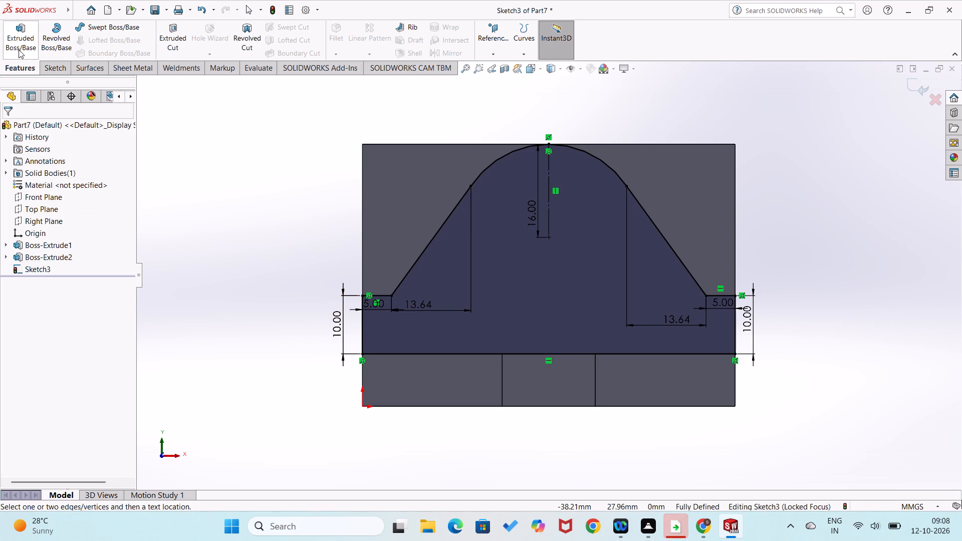
Extrude the closed rounded-top profile 22 mm in the reversed direction, towards the back plate, merging it with the body.
click(28, 71)
click(27, 48)
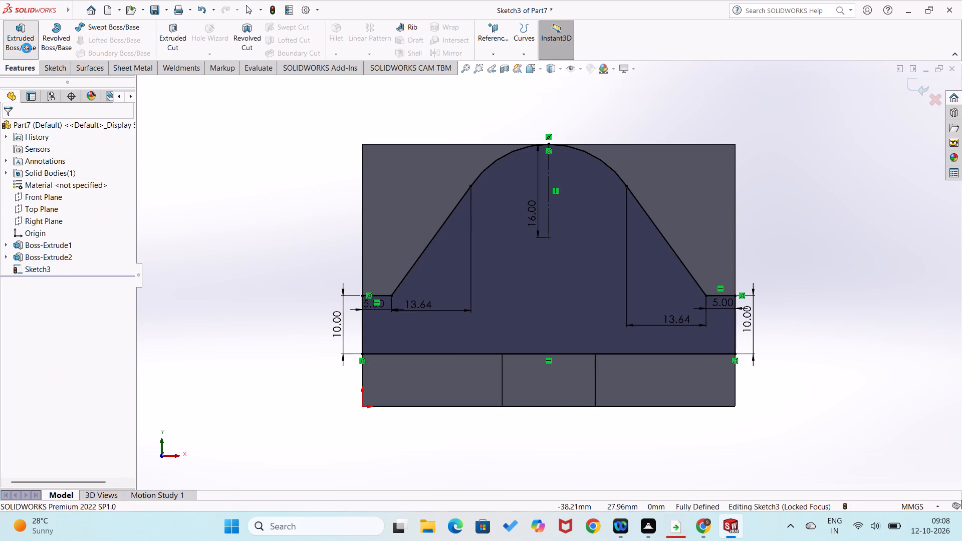
middle_drag(275, 359, 289, 369)
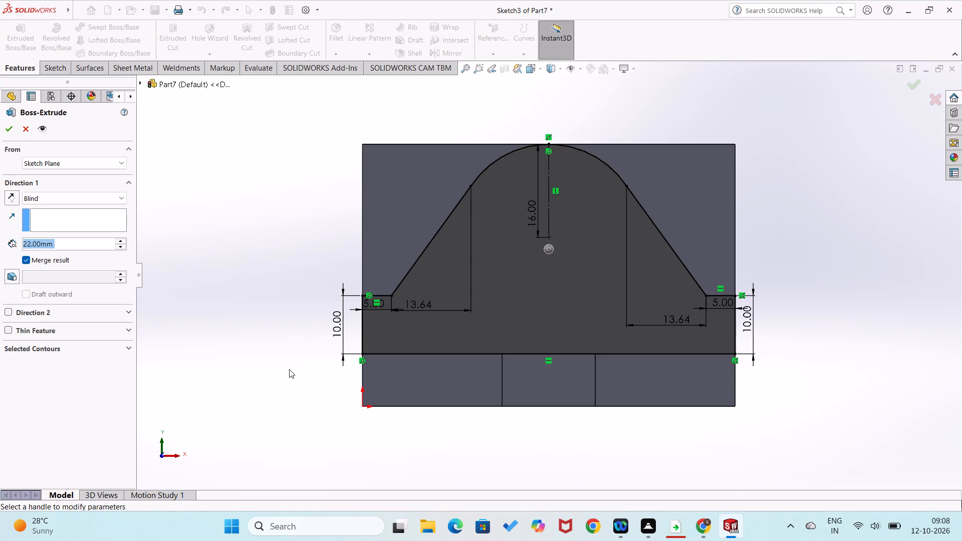
middle_drag(289, 369, 321, 409)
click(11, 195)
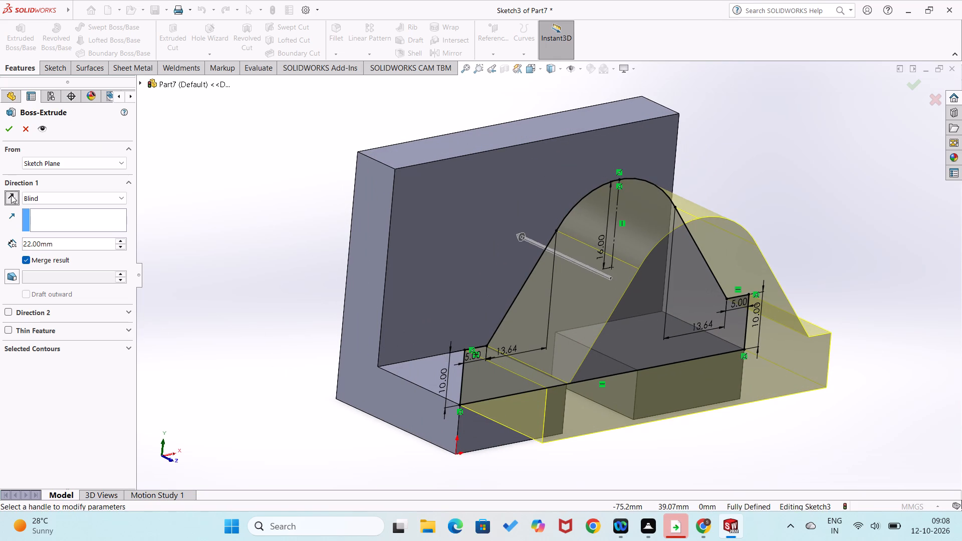
click(8, 128)
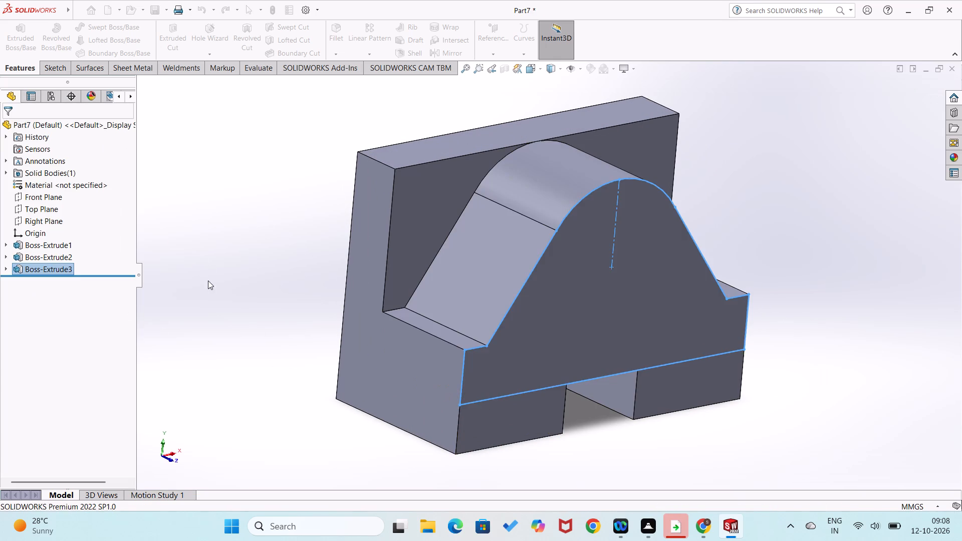
Sketch a circle of about 7 mm radius on the front face, centred on the rounded top's arc centre.
click(208, 281)
right_click(600, 297)
click(628, 283)
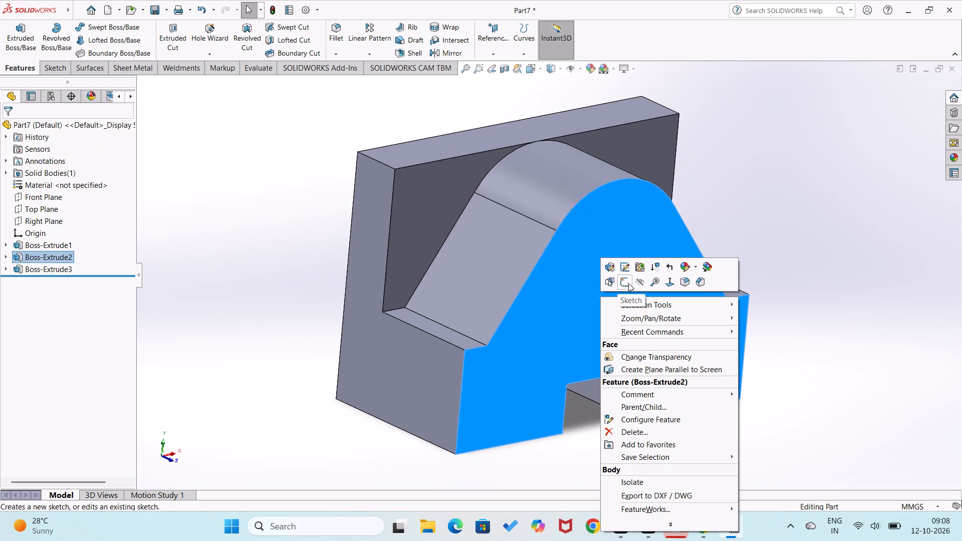
right_drag(332, 454, 457, 471)
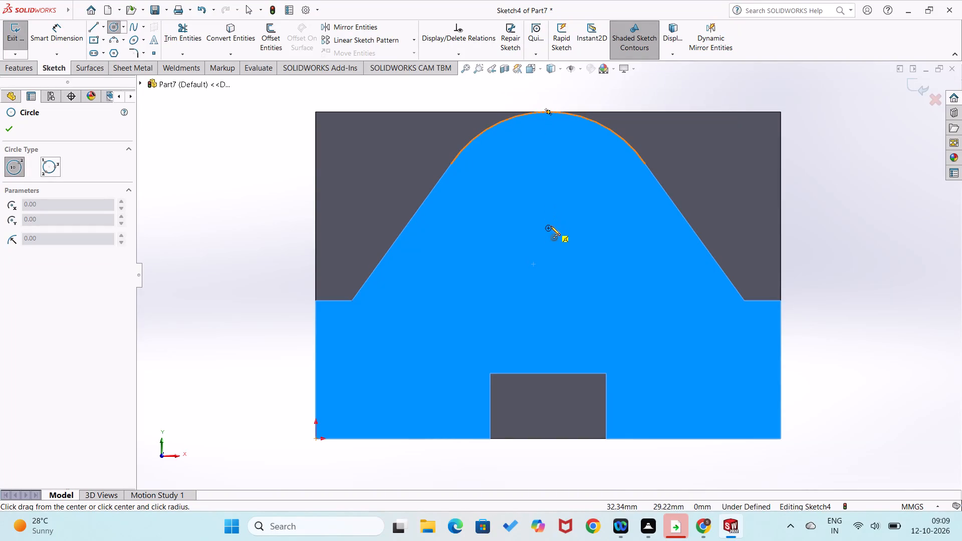
click(548, 227)
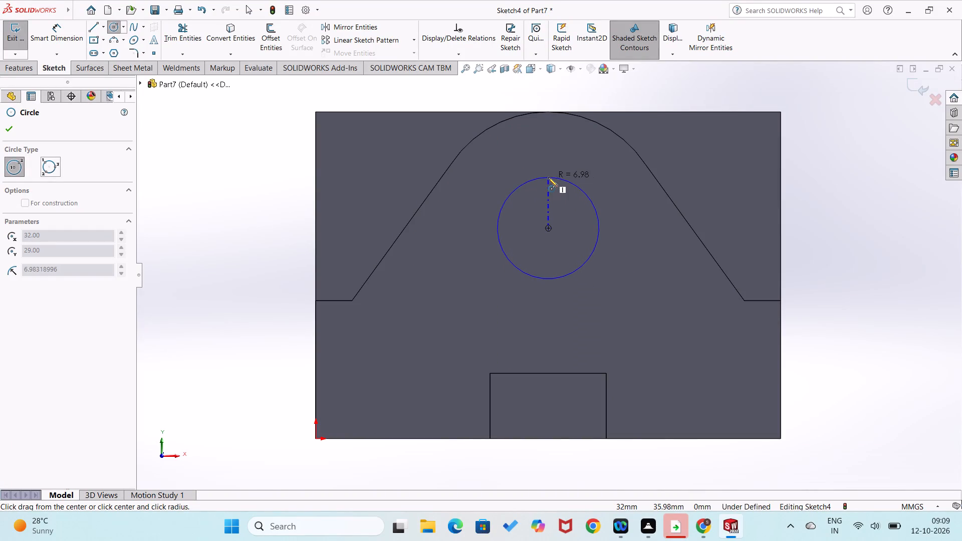
click(548, 177)
Dimension the circle's diameter to 12 mm.
right_drag(661, 274, 671, 197)
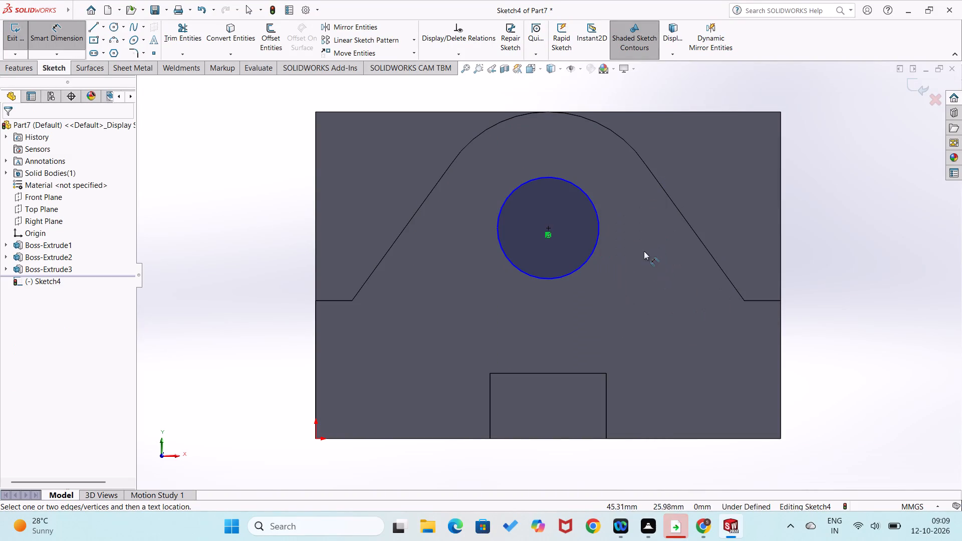
click(595, 245)
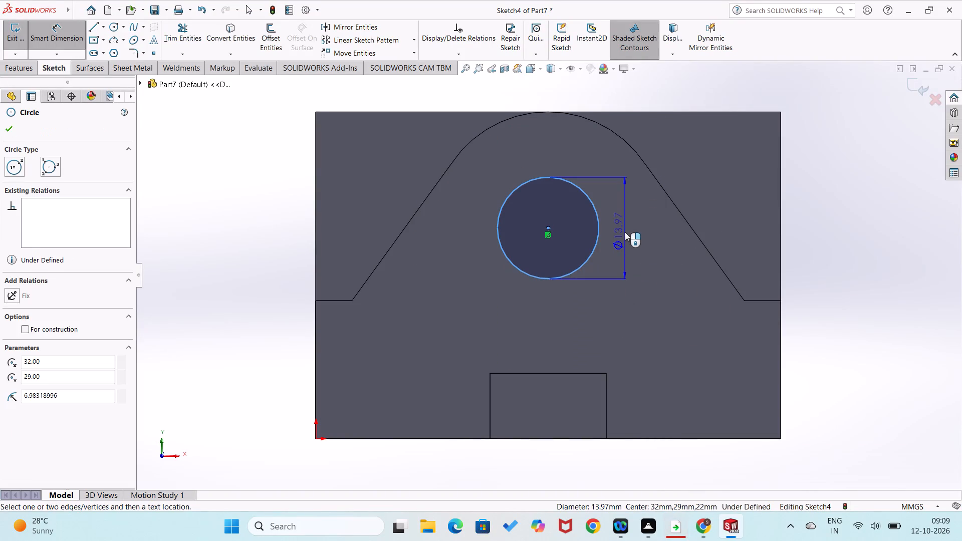
click(625, 232)
text(12)
key(Return)
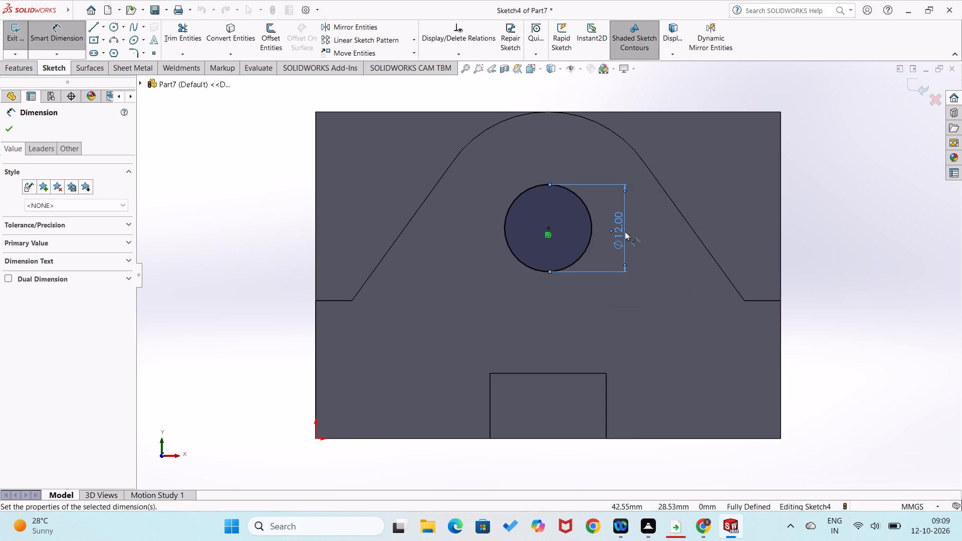
click(290, 227)
Cut-extrude the 12 mm circle 22 mm deep into the rounded-top block.
click(28, 66)
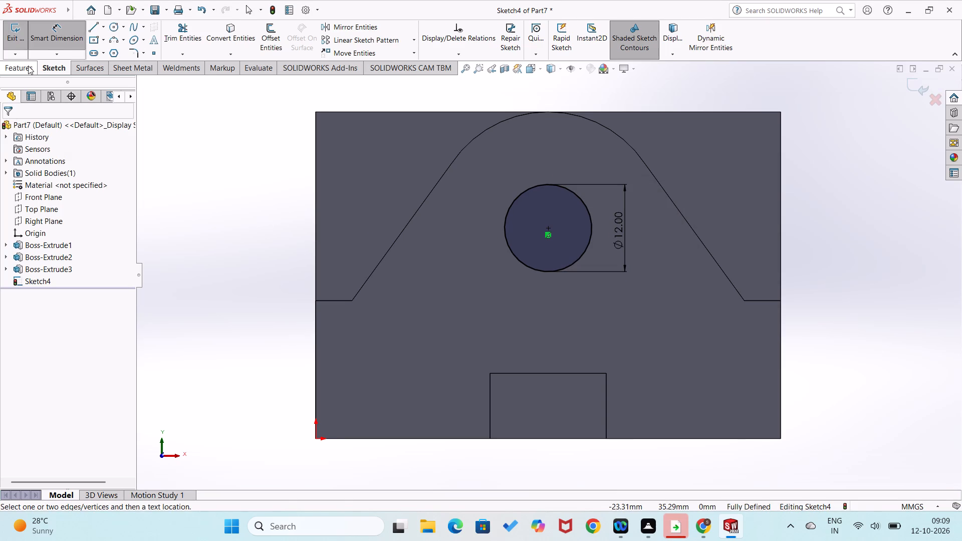
click(164, 42)
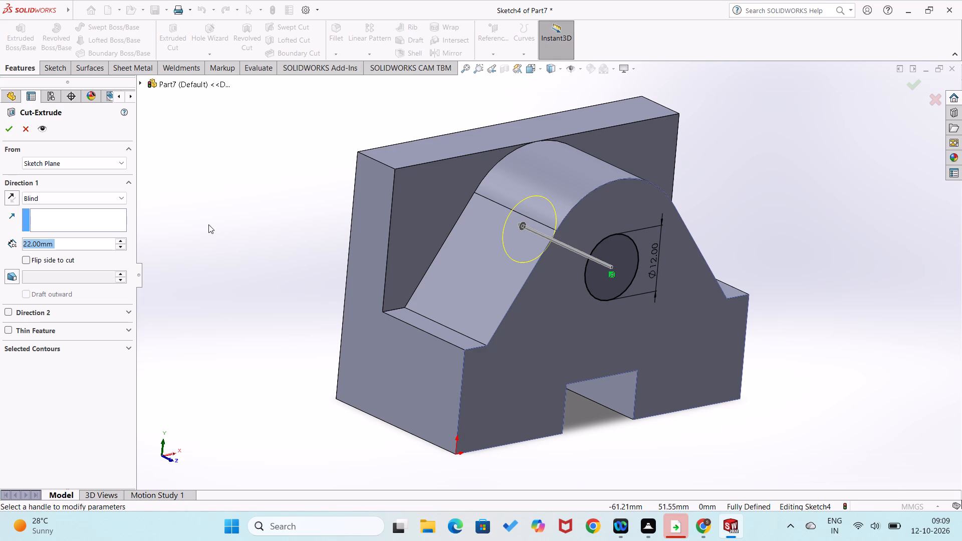
click(10, 125)
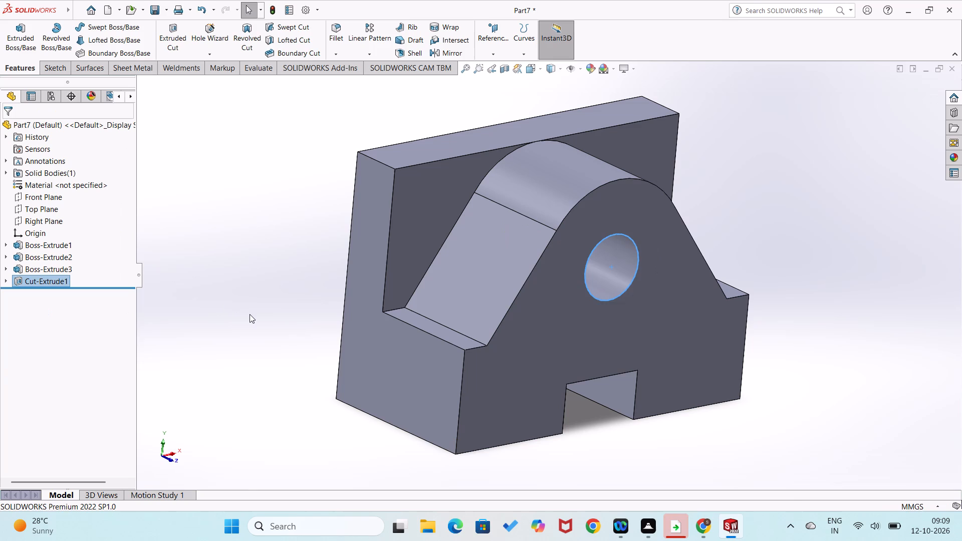
click(250, 314)
middle_drag(298, 371, 238, 349)
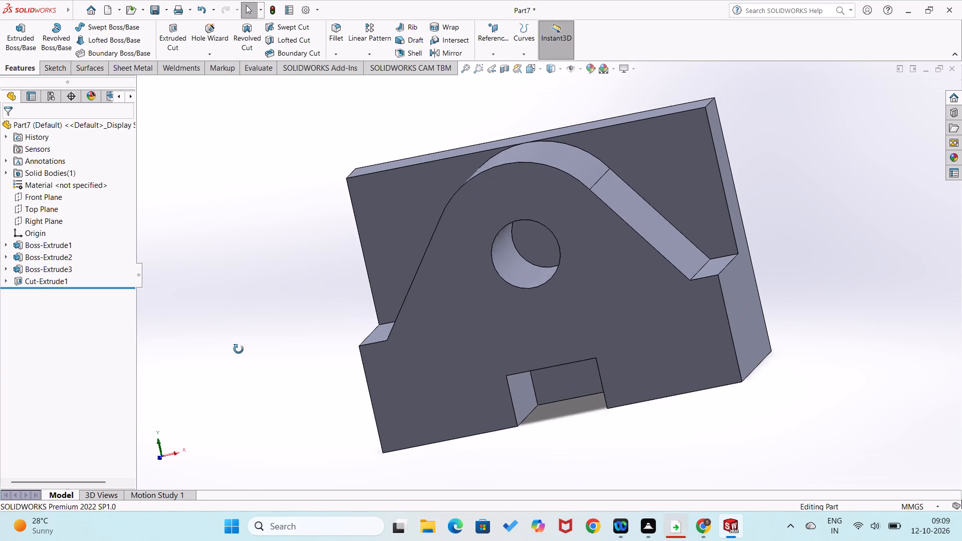
middle_drag(238, 349, 257, 353)
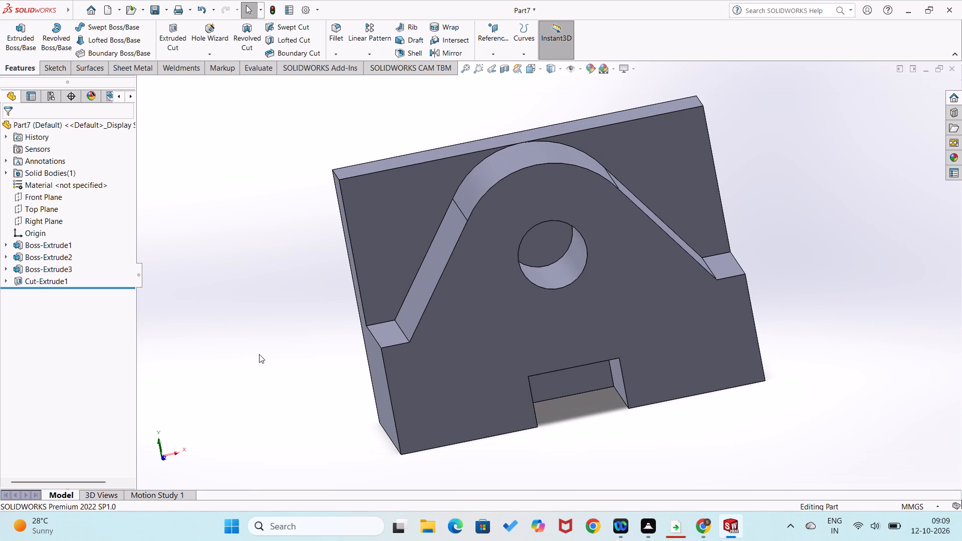
Delete the Boss-Extrude2 feature together with all its dependent features and sketches.
right_click(37, 257)
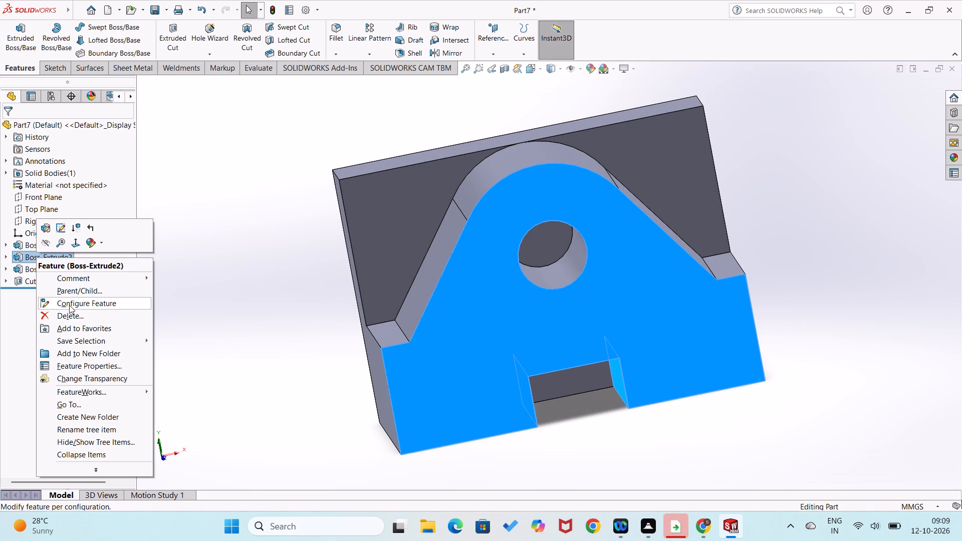
click(72, 316)
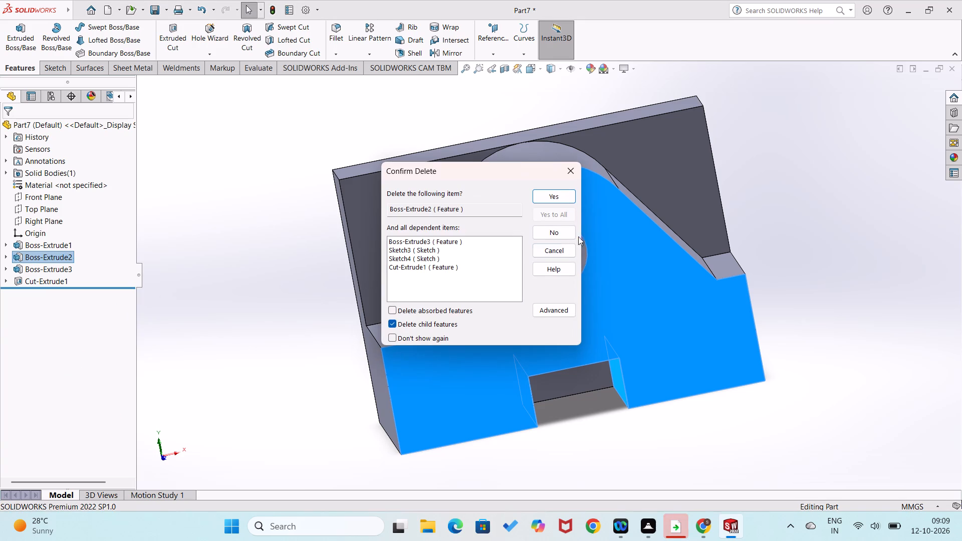
click(566, 199)
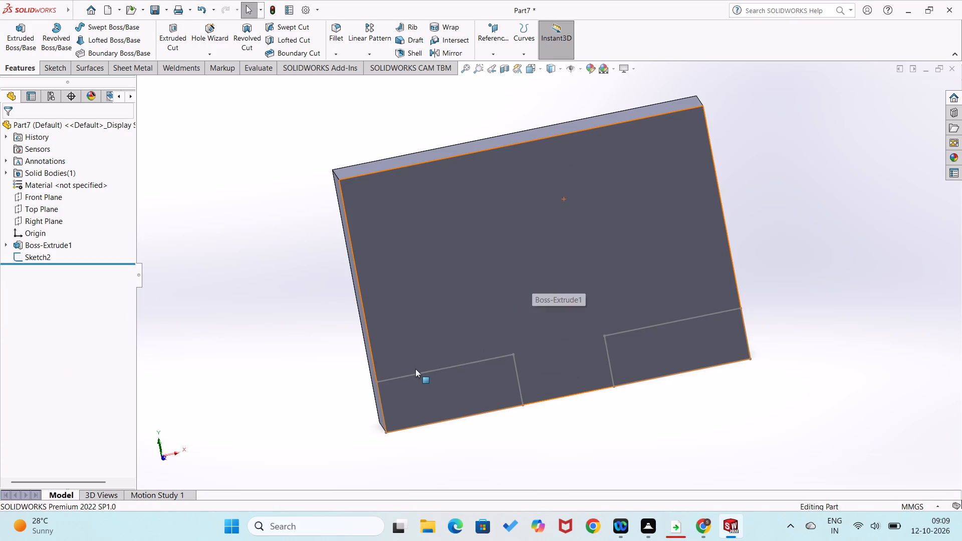
Hide the leftover sketch of the two foot rectangles, Sketch2.
right_click(459, 366)
key(Delete)
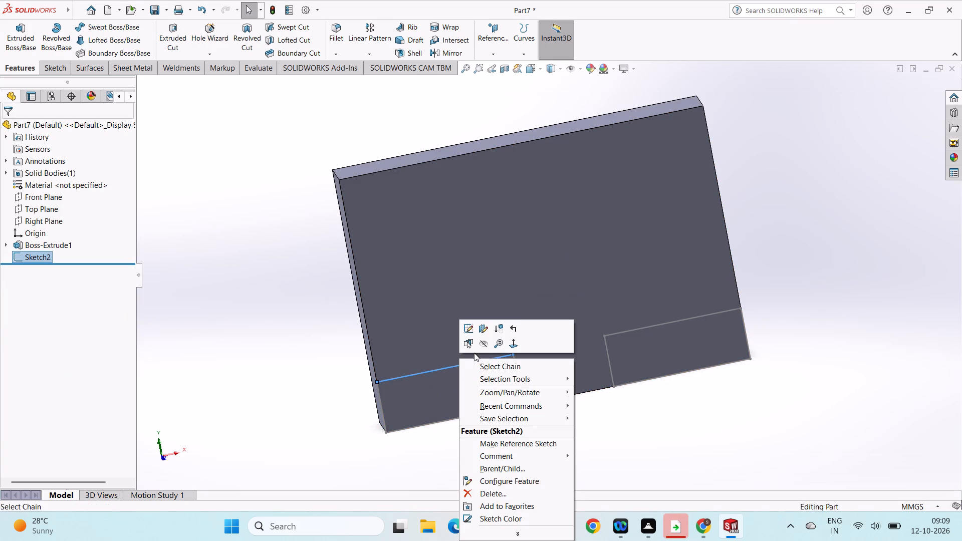
click(483, 342)
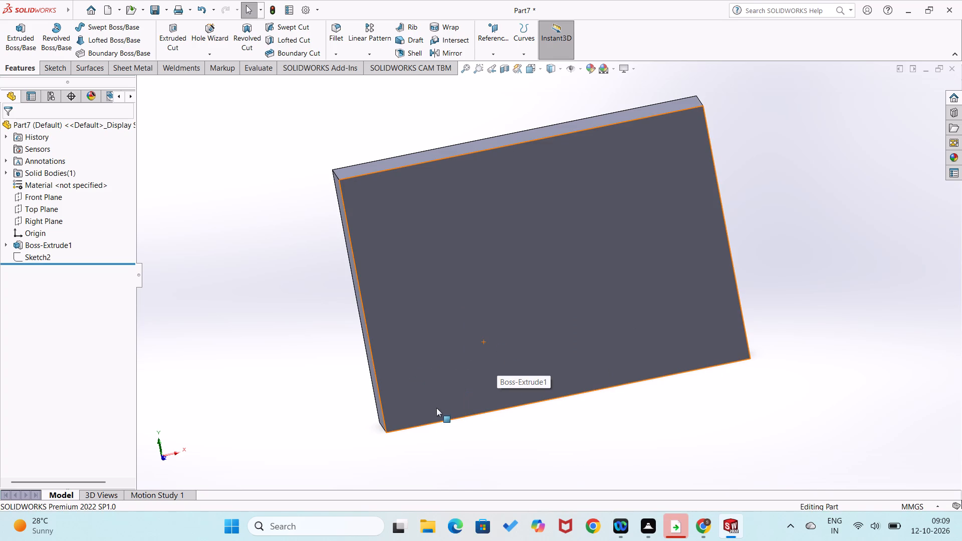
Start a new sketch on the front face of the plate.
right_click(438, 395)
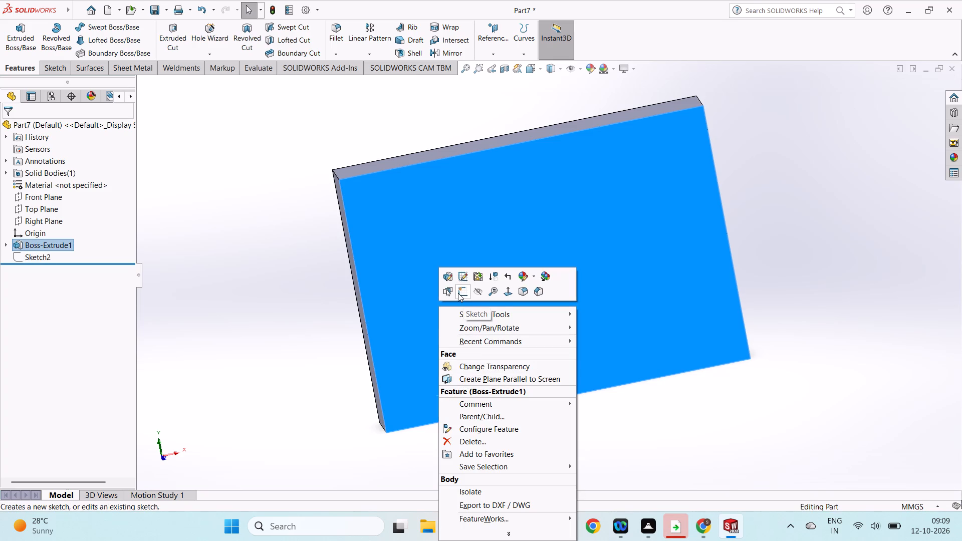
click(459, 293)
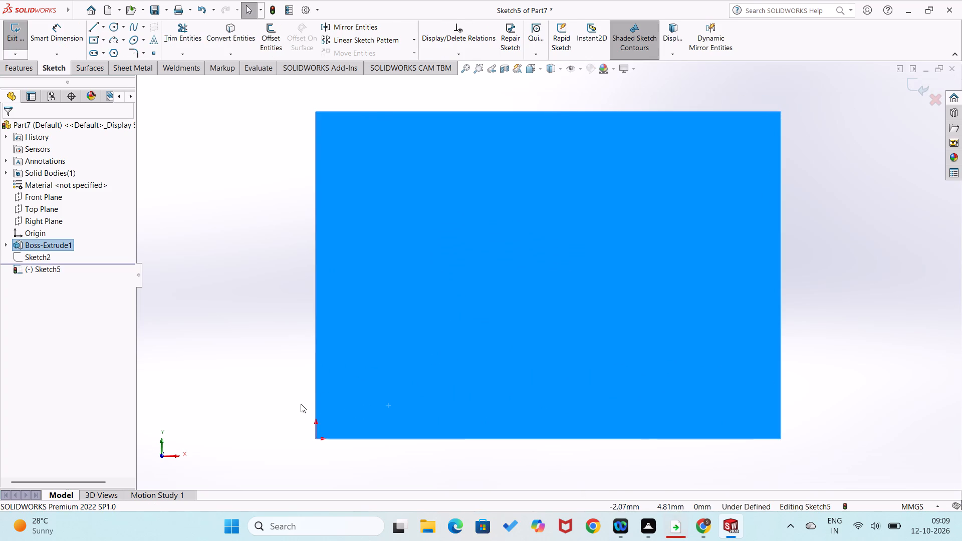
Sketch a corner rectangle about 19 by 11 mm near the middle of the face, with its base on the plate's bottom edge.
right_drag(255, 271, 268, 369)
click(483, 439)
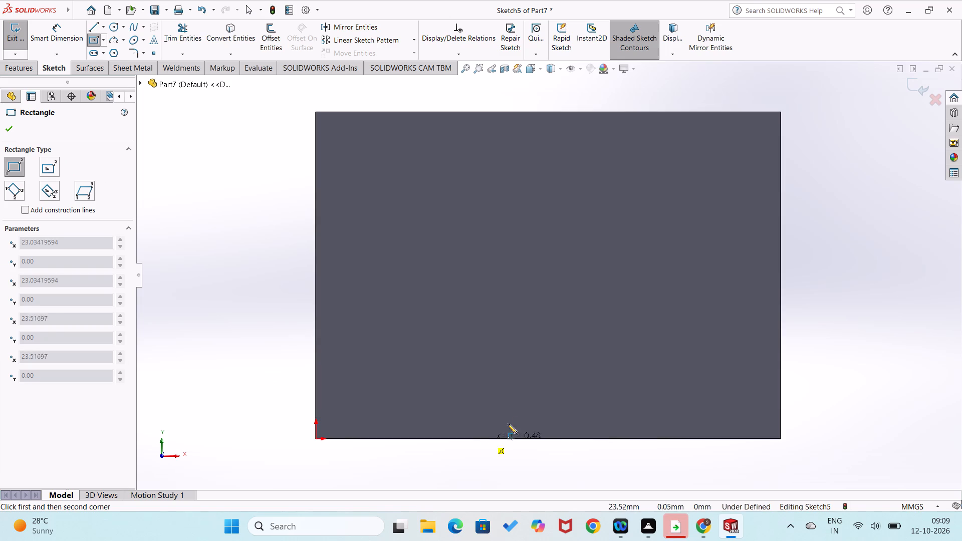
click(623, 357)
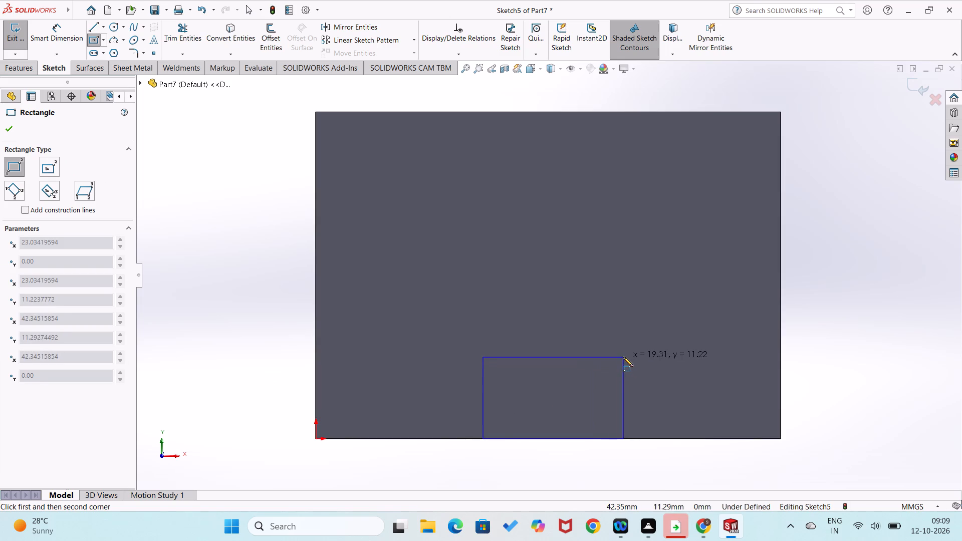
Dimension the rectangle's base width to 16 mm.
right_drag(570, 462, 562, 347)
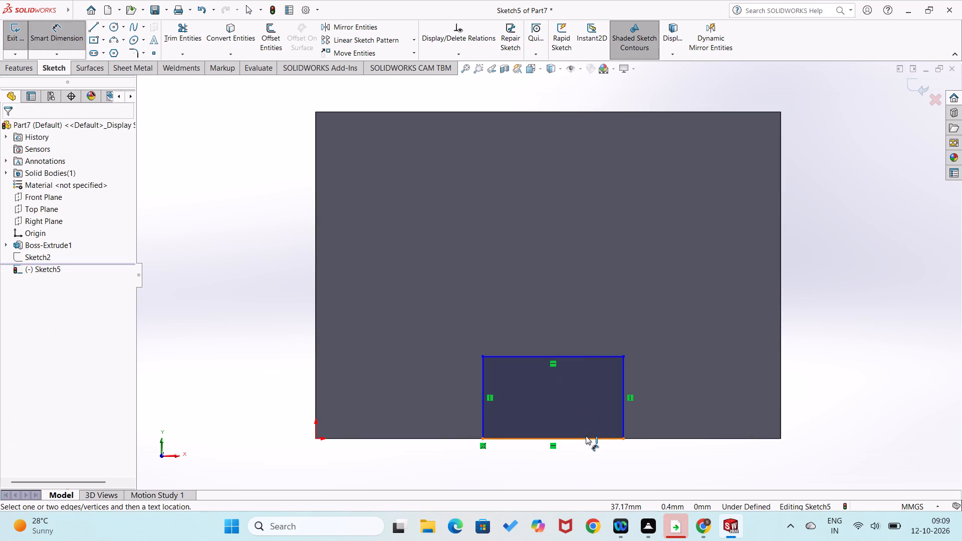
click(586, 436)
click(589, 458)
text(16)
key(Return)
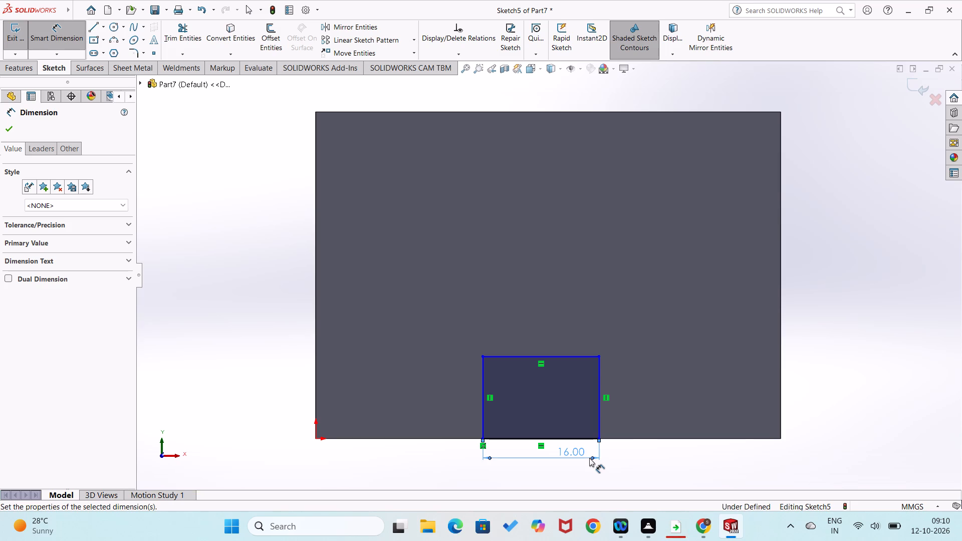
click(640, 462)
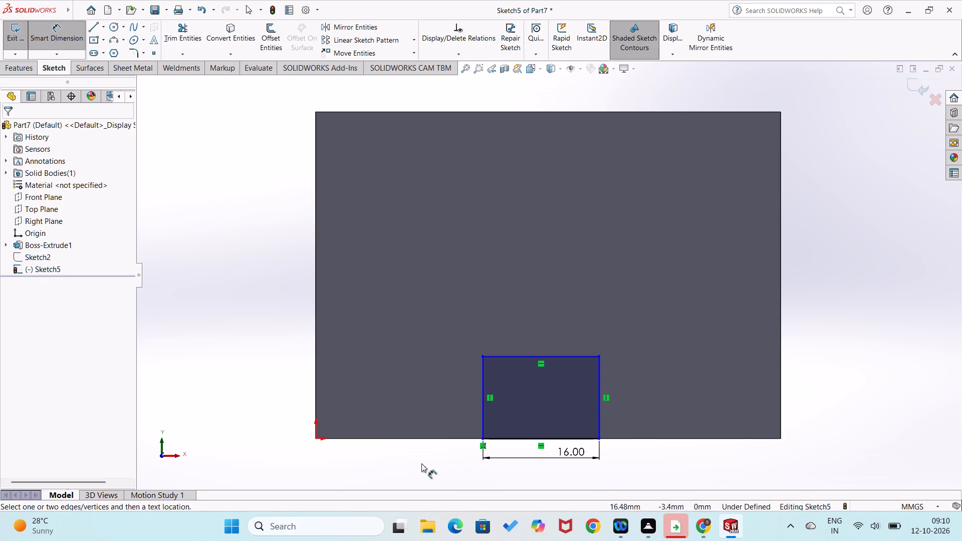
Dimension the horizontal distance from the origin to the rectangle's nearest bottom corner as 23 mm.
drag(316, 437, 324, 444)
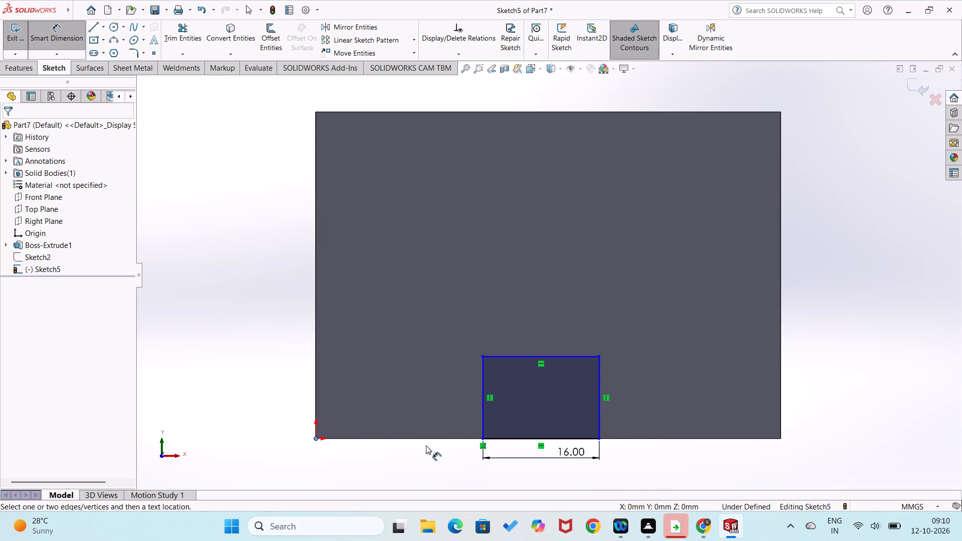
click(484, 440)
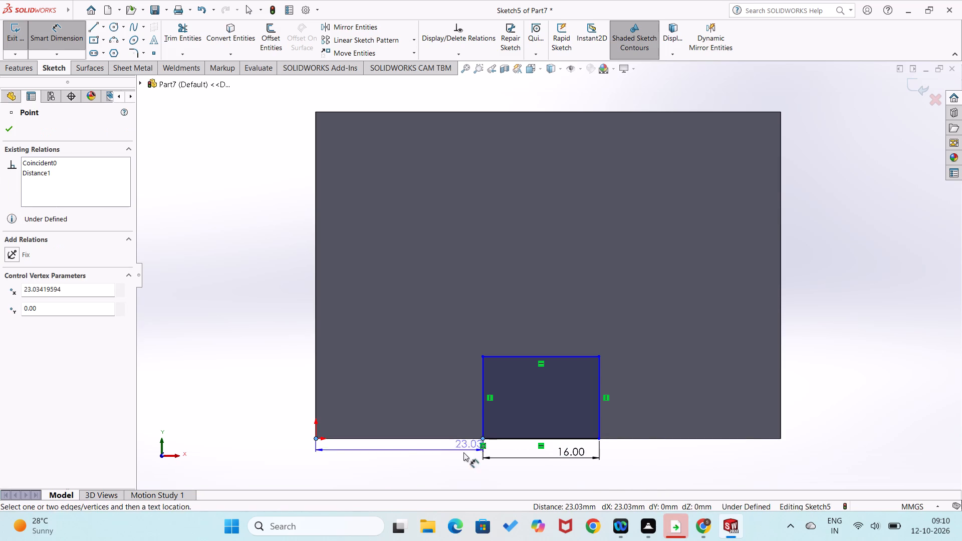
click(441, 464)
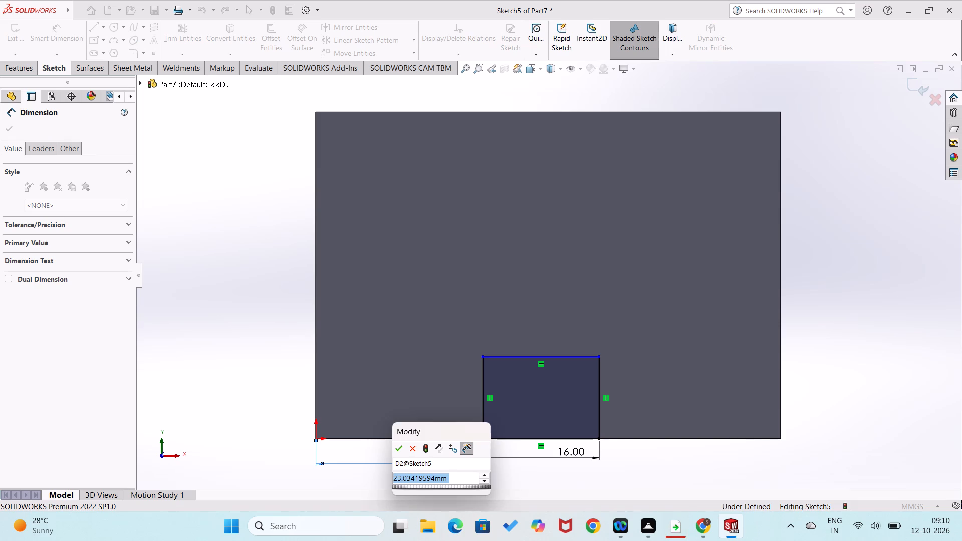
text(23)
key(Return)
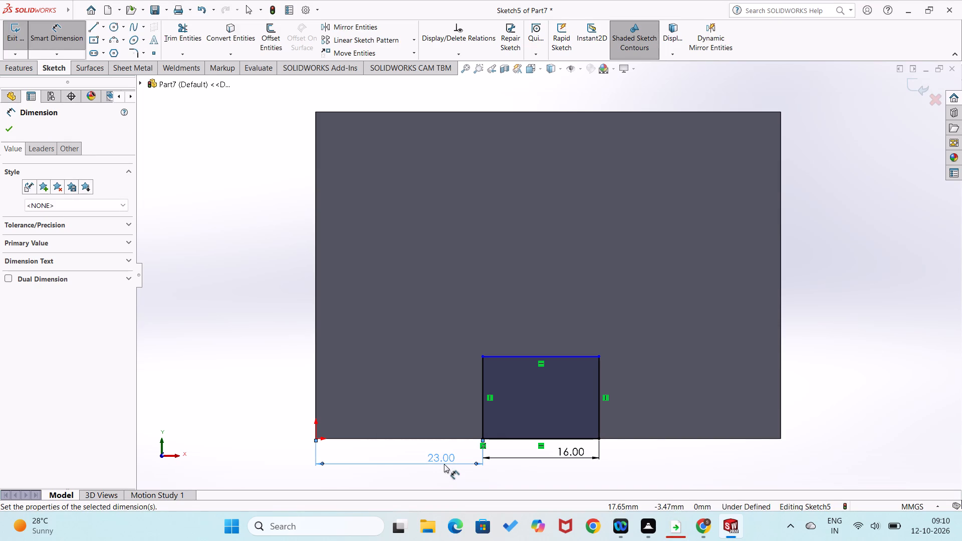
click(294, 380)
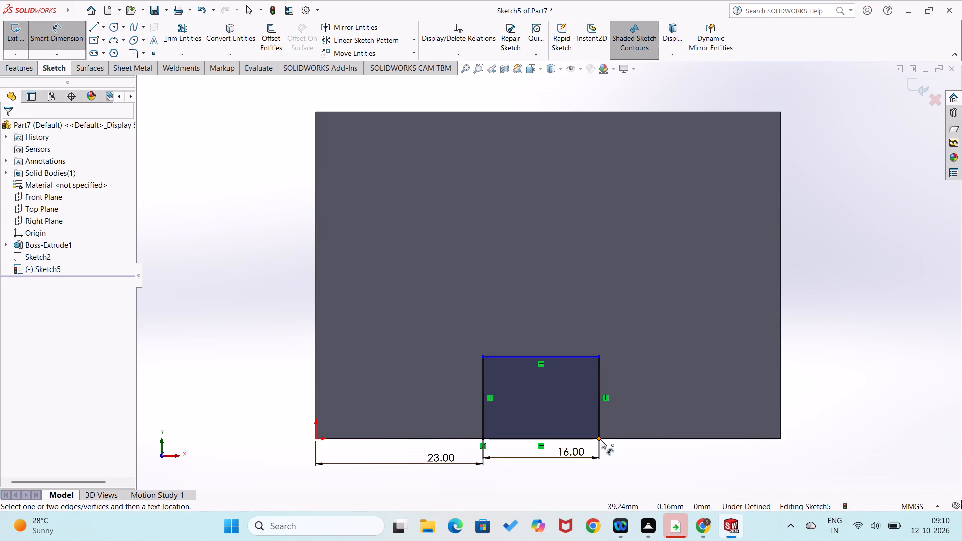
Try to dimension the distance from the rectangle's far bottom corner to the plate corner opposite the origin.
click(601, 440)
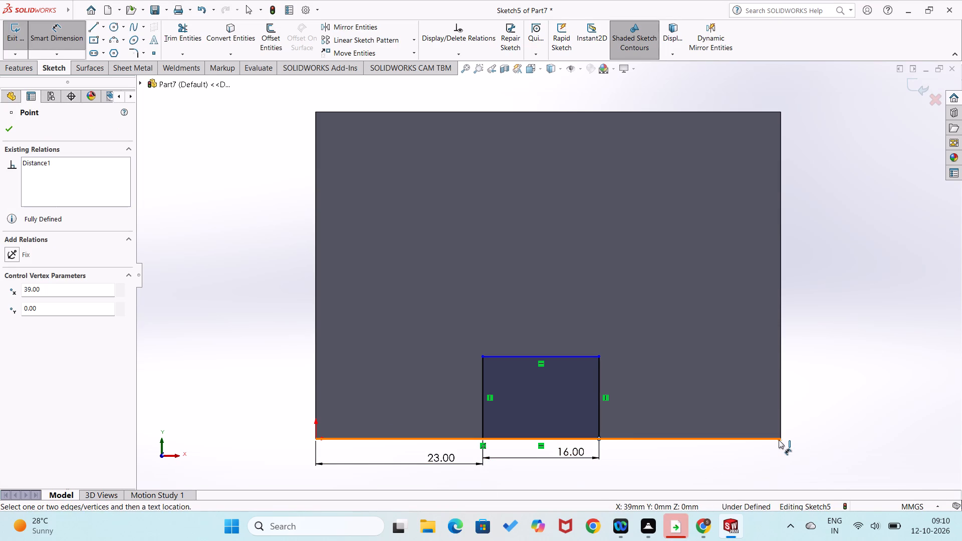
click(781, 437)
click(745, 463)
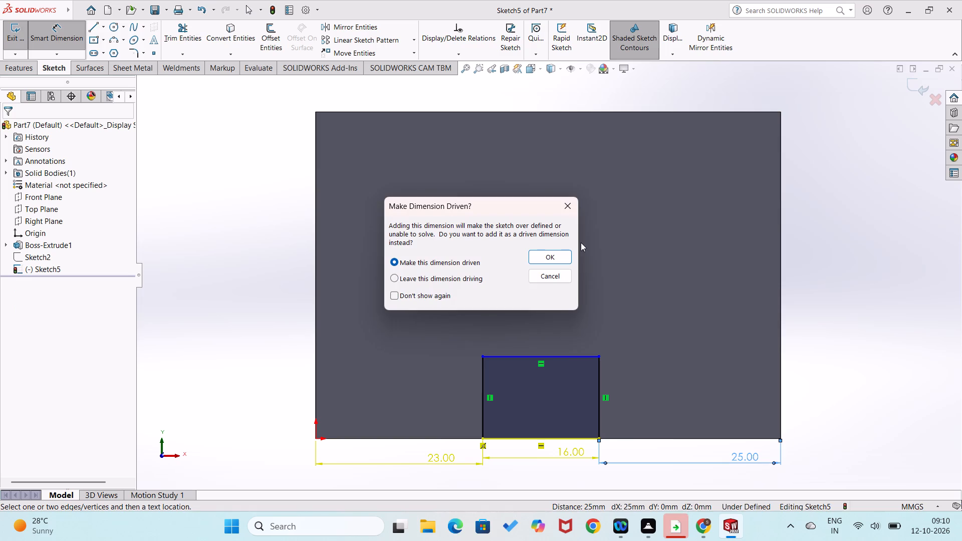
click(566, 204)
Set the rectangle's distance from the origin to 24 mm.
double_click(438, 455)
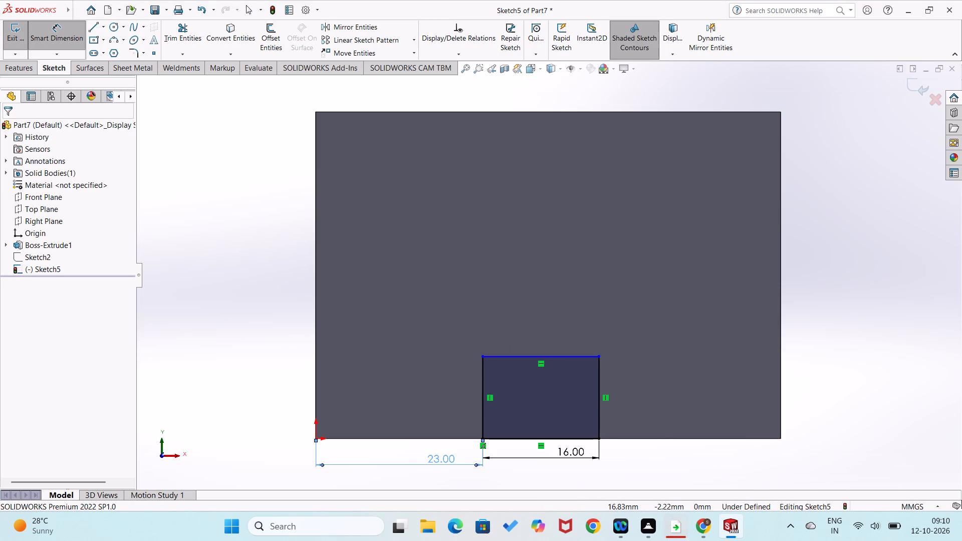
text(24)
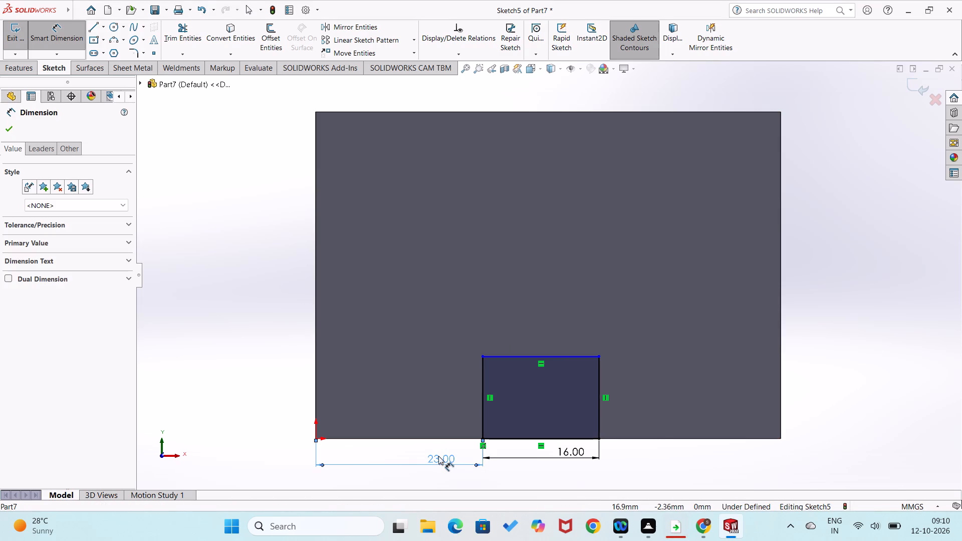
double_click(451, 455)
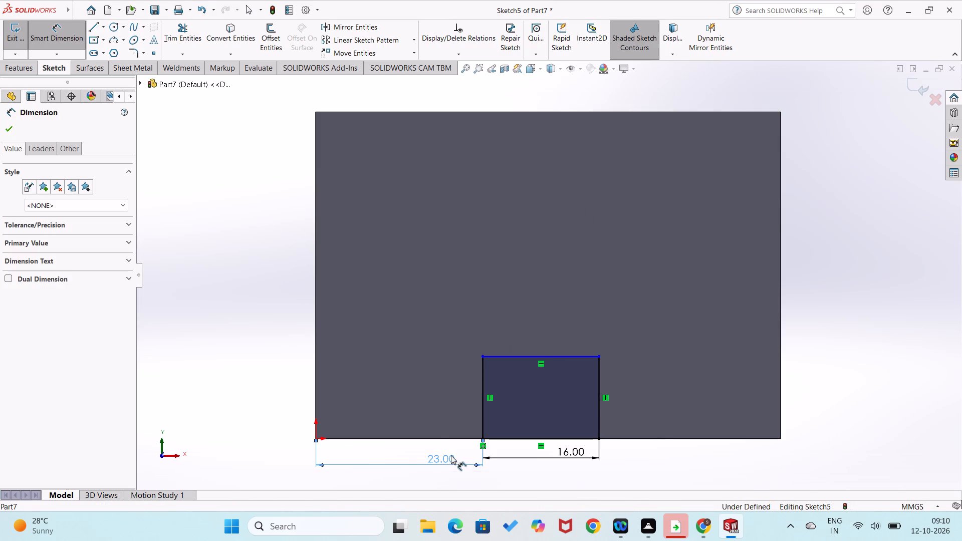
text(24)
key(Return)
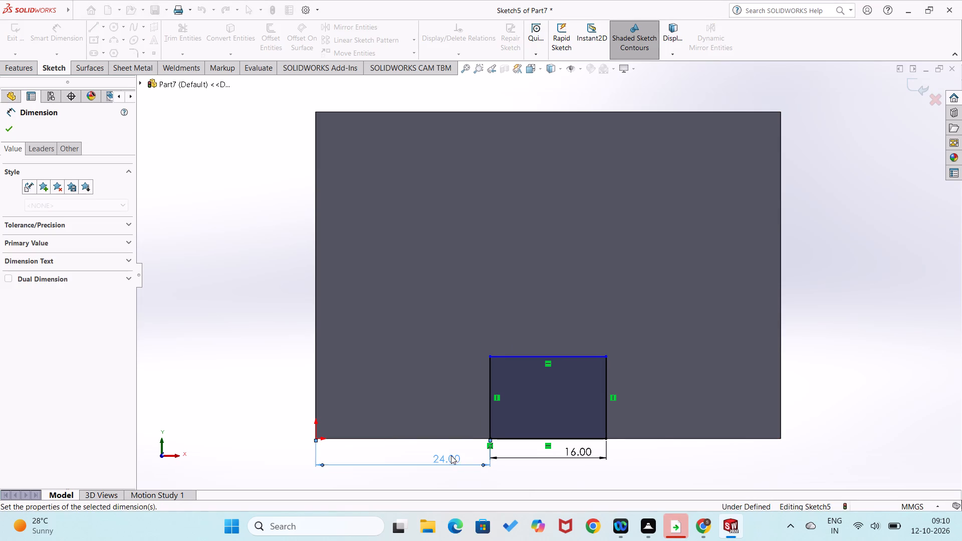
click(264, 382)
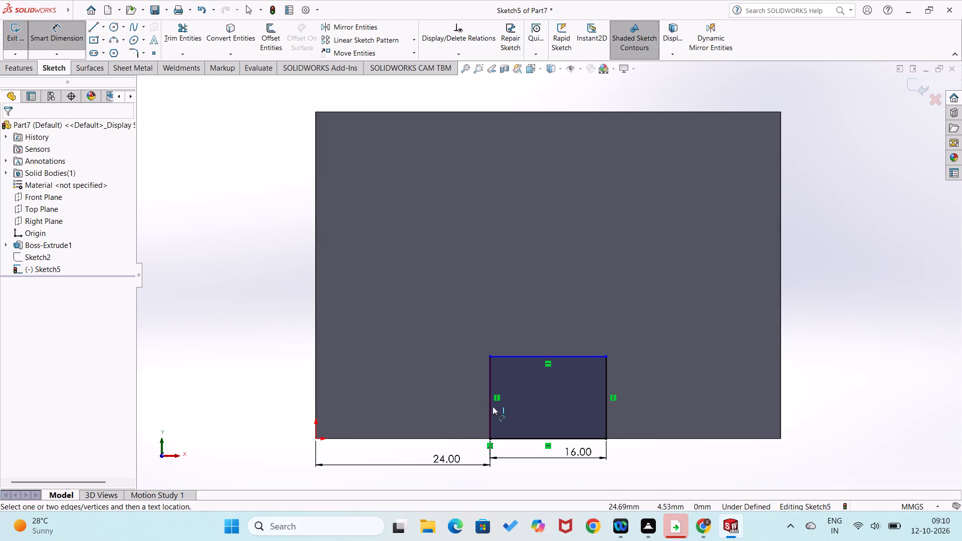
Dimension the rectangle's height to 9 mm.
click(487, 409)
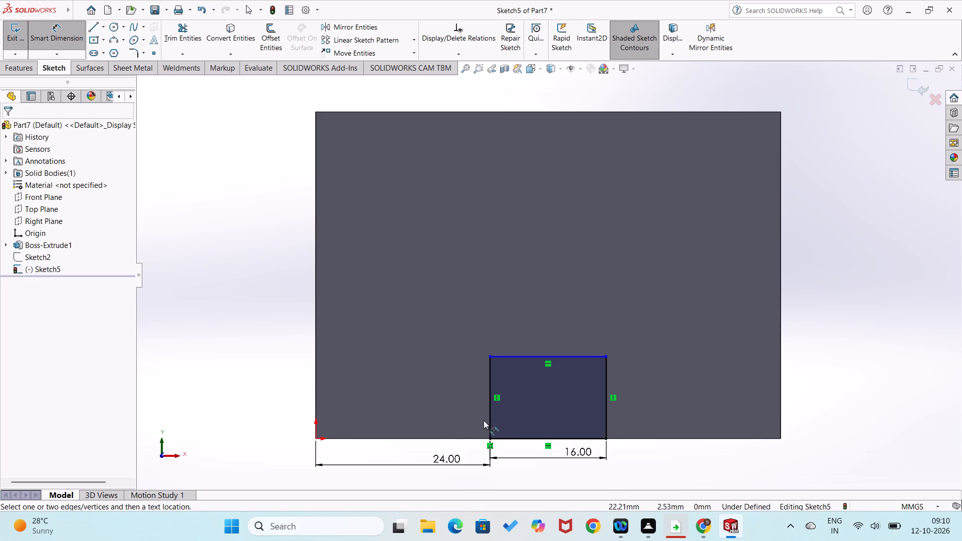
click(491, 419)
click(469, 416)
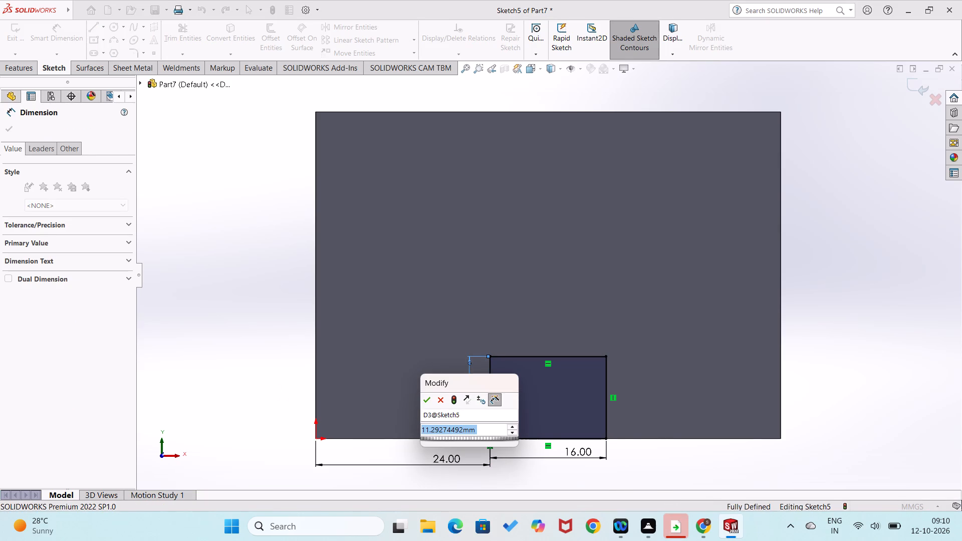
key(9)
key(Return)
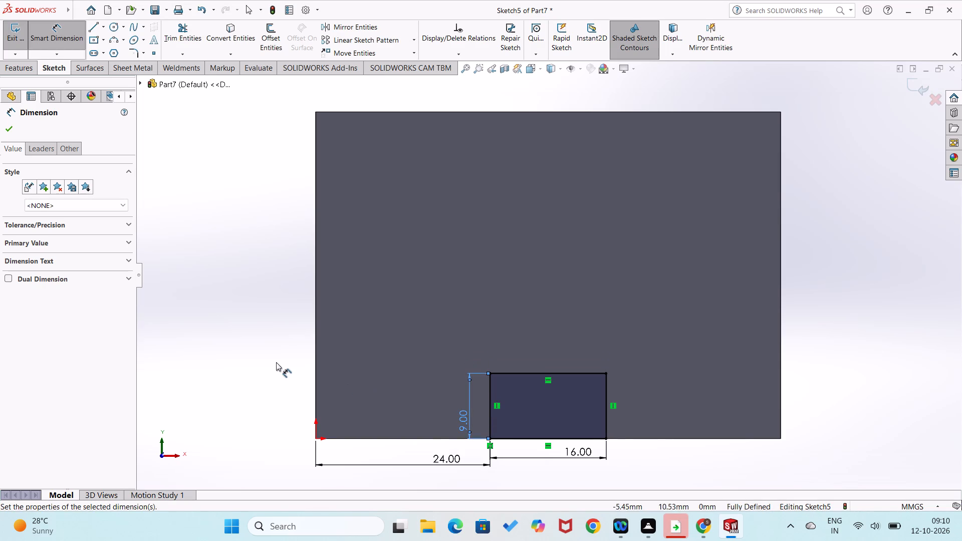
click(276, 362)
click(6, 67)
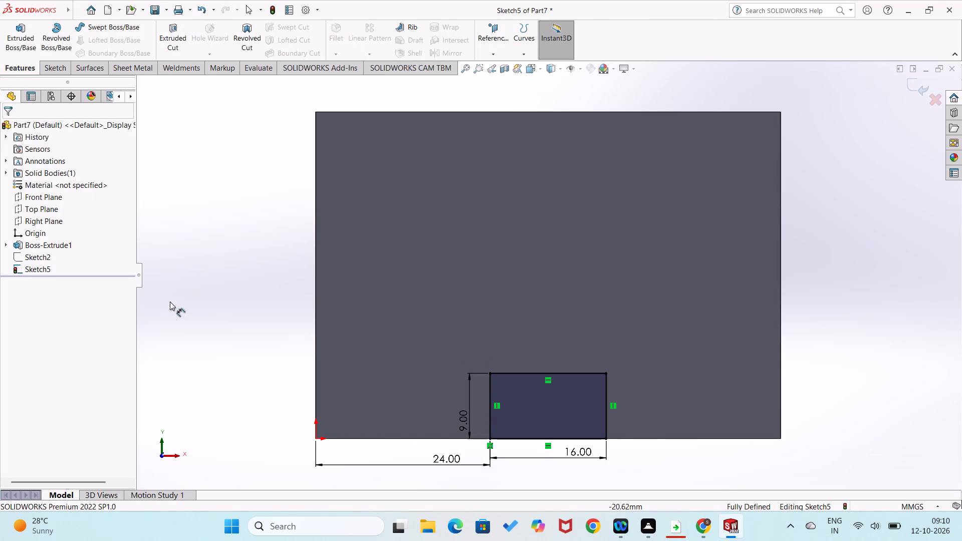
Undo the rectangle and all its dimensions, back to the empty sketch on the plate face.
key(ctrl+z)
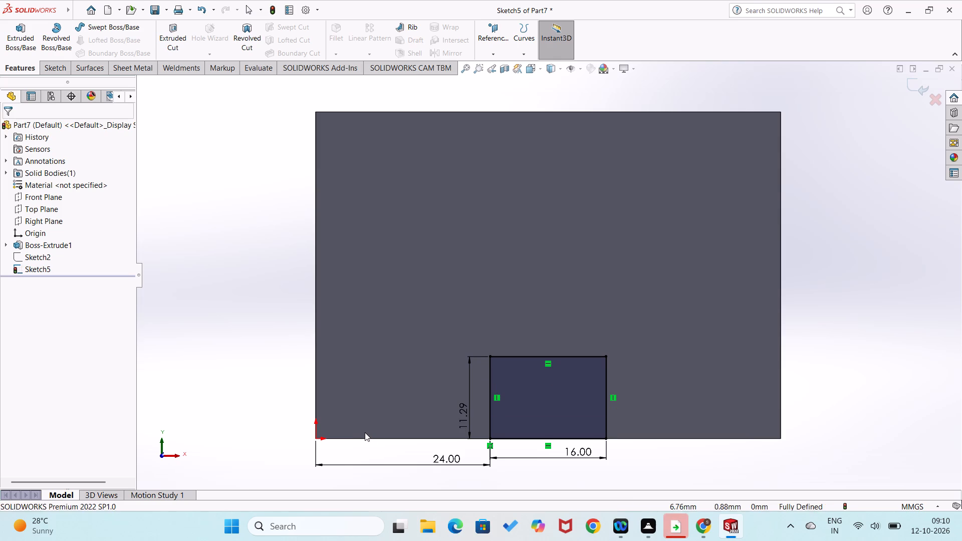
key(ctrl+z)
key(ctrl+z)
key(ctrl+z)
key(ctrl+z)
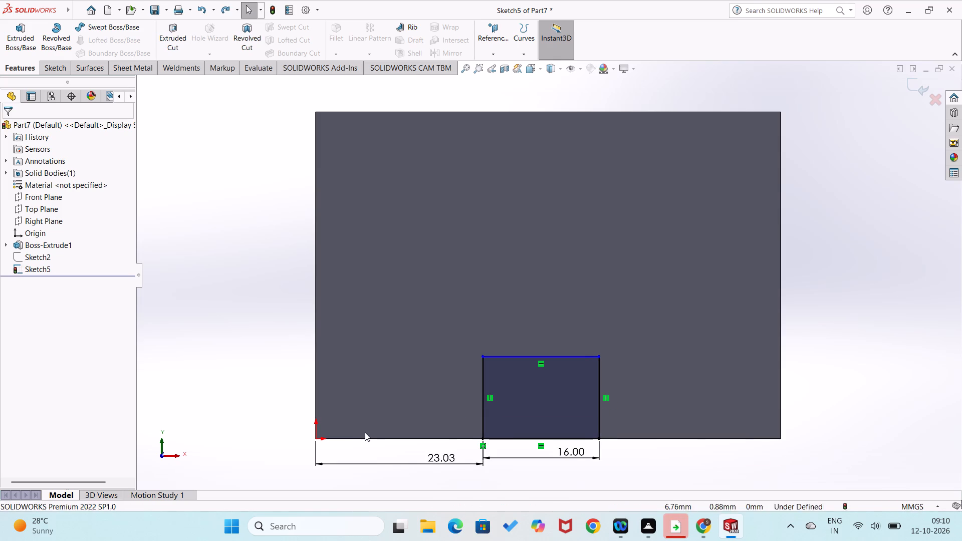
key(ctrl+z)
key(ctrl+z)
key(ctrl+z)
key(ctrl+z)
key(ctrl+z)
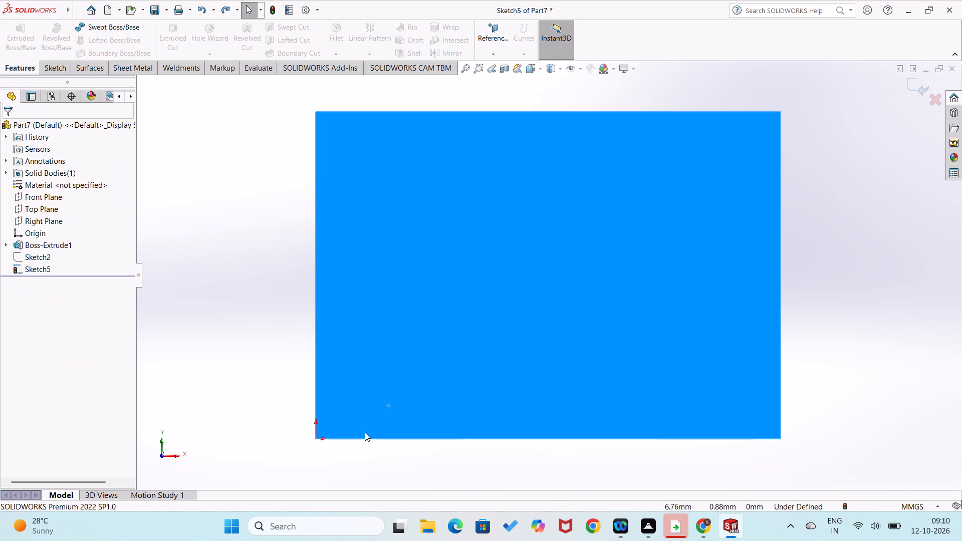
Sketch a corner rectangle about 11 mm high on the plate face, starting at the origin and lying along the bottom edge.
right_drag(279, 315, 271, 387)
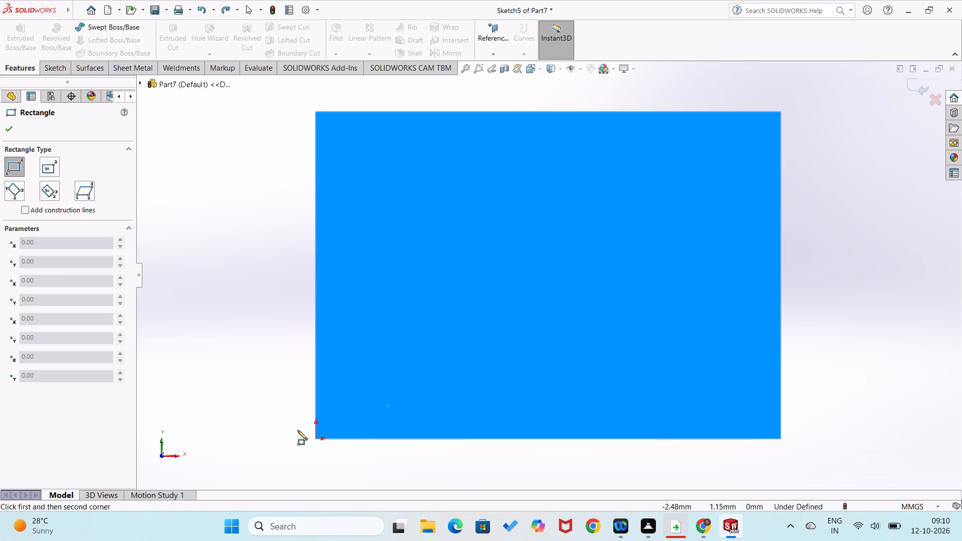
click(314, 438)
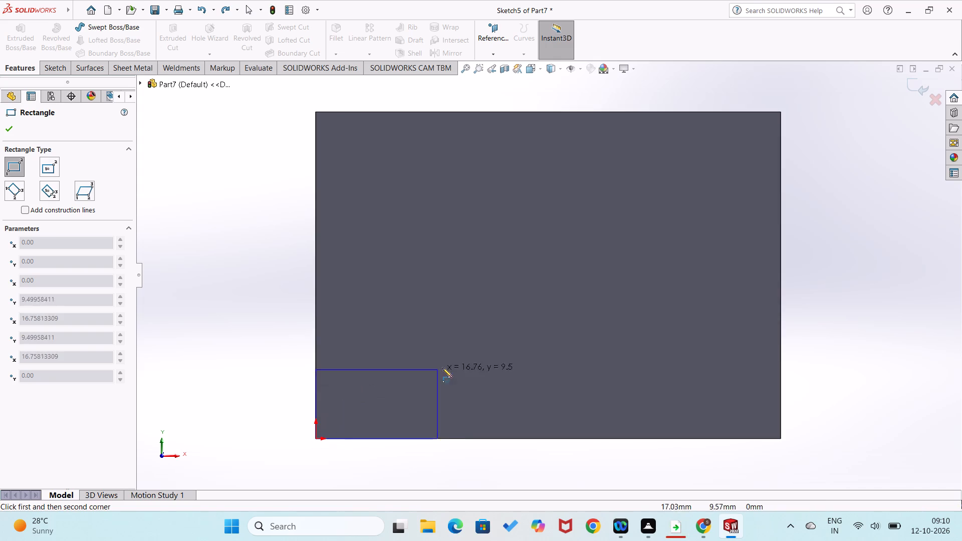
click(470, 357)
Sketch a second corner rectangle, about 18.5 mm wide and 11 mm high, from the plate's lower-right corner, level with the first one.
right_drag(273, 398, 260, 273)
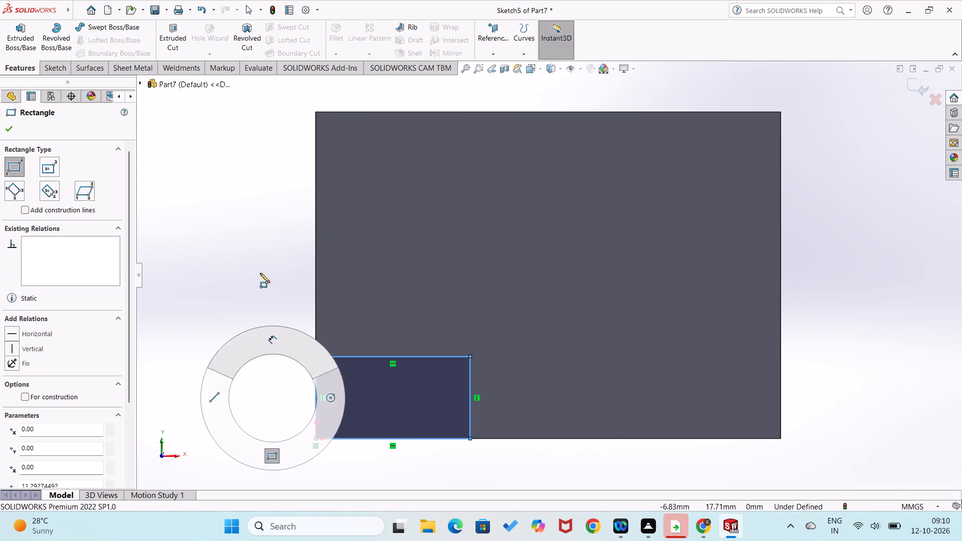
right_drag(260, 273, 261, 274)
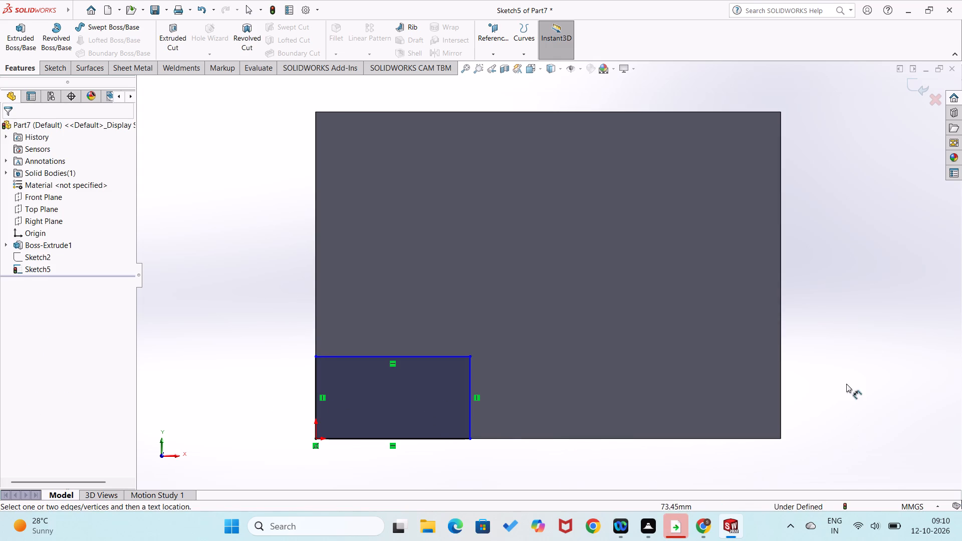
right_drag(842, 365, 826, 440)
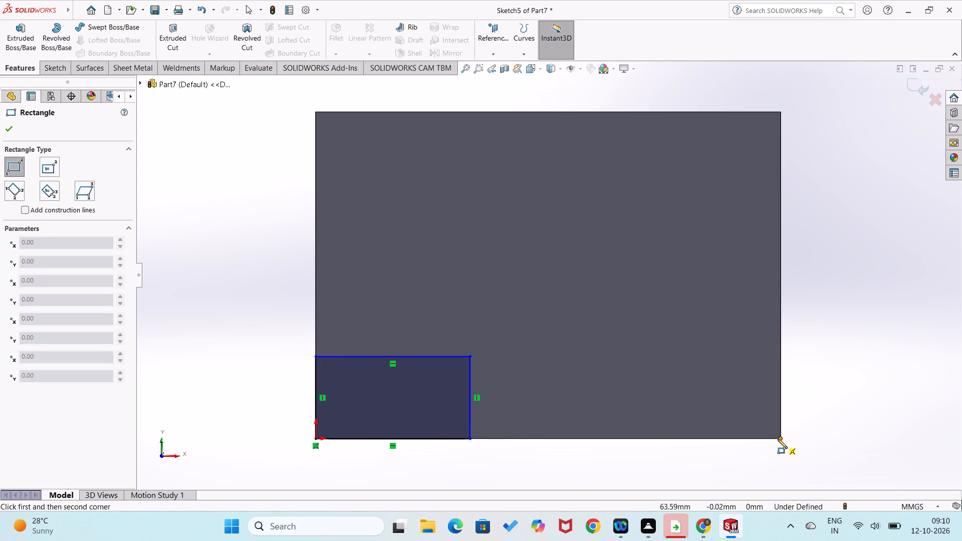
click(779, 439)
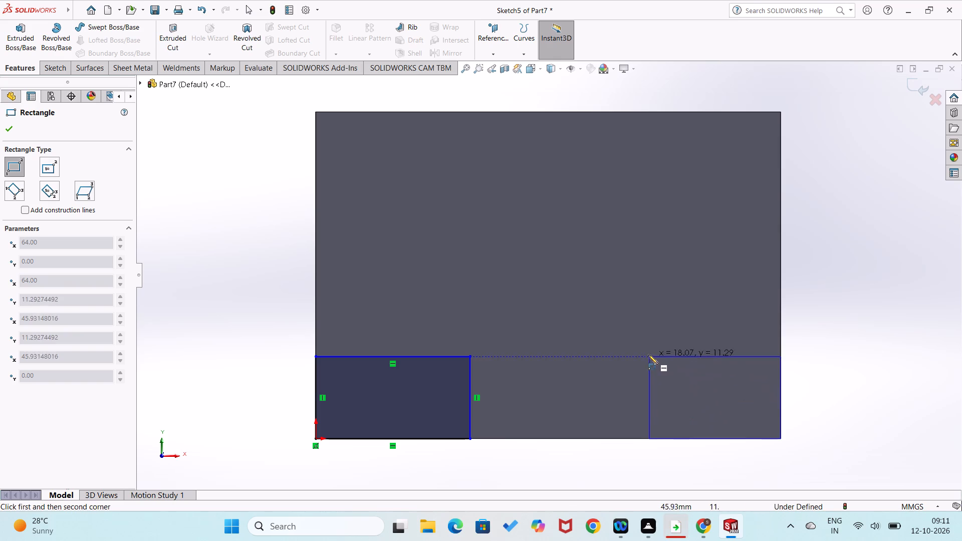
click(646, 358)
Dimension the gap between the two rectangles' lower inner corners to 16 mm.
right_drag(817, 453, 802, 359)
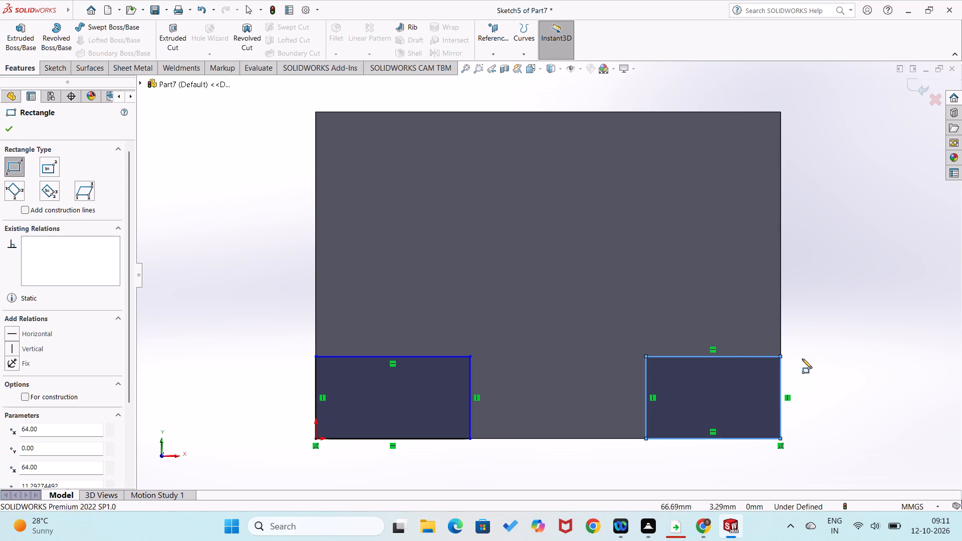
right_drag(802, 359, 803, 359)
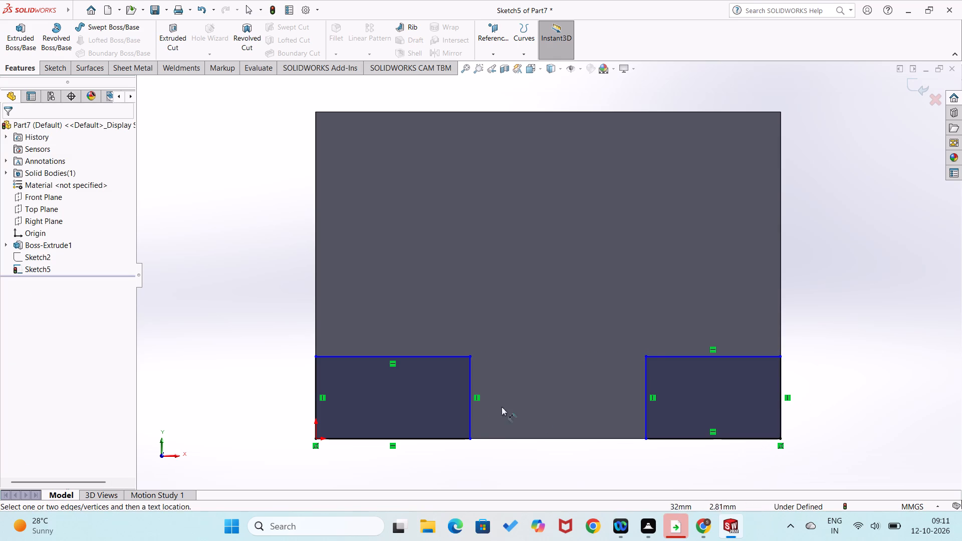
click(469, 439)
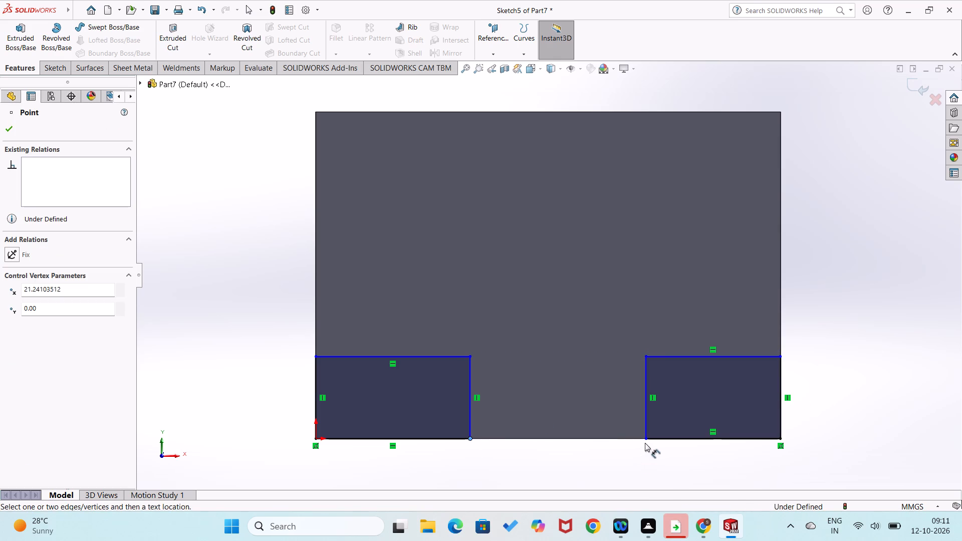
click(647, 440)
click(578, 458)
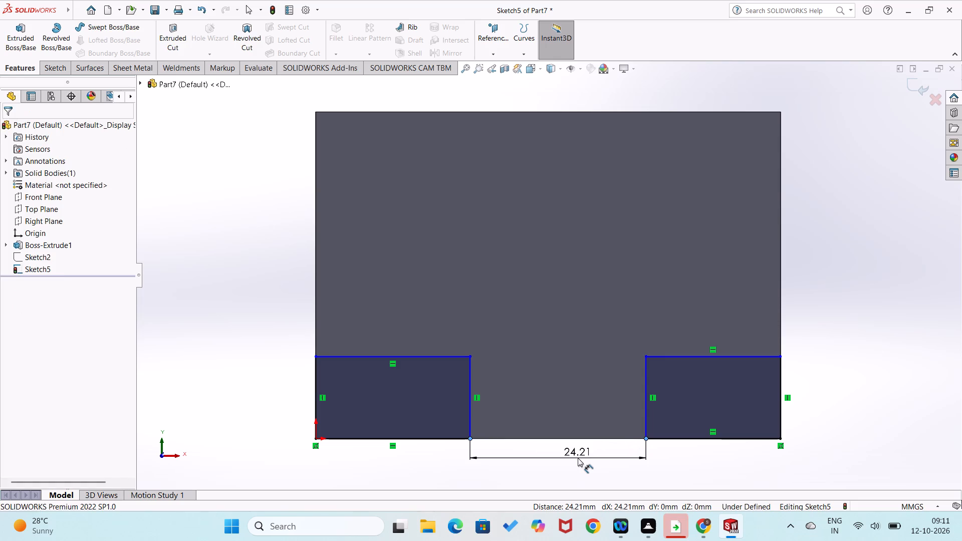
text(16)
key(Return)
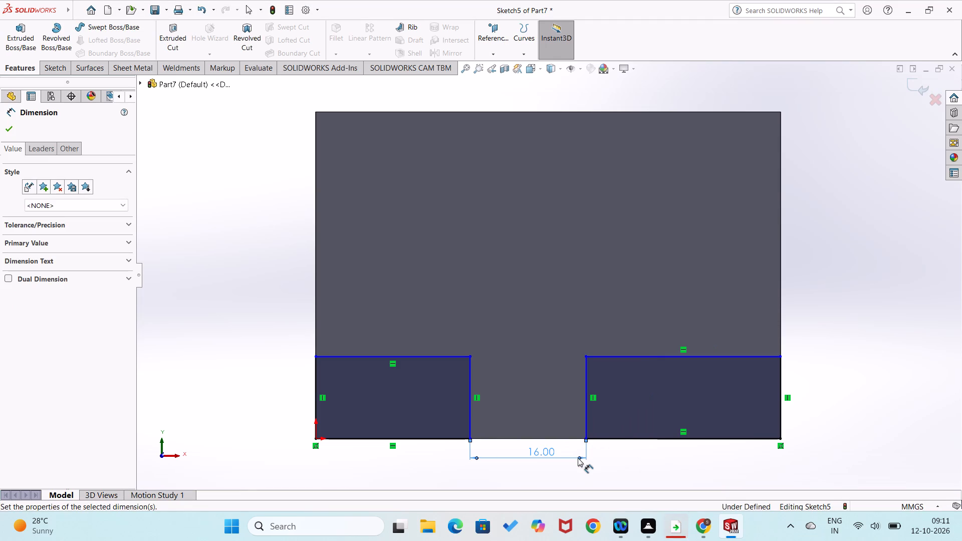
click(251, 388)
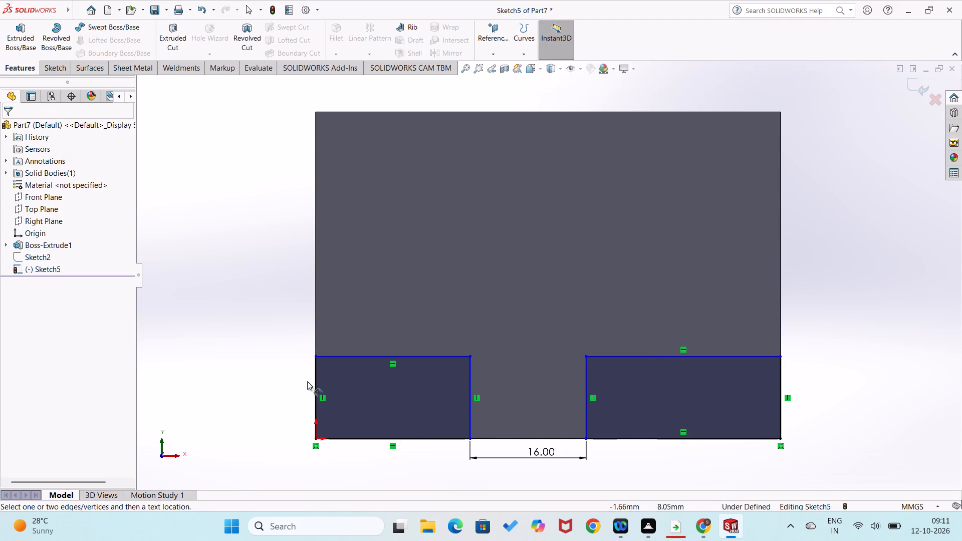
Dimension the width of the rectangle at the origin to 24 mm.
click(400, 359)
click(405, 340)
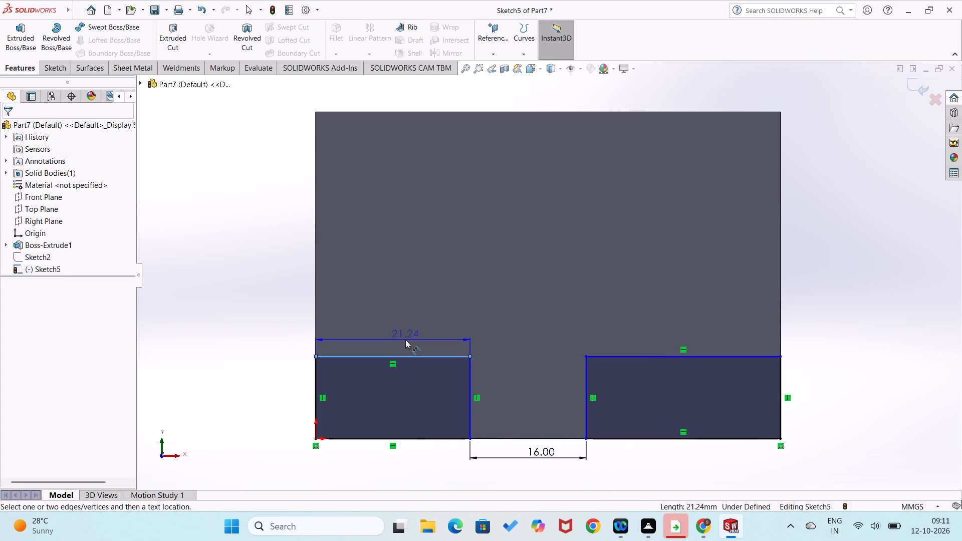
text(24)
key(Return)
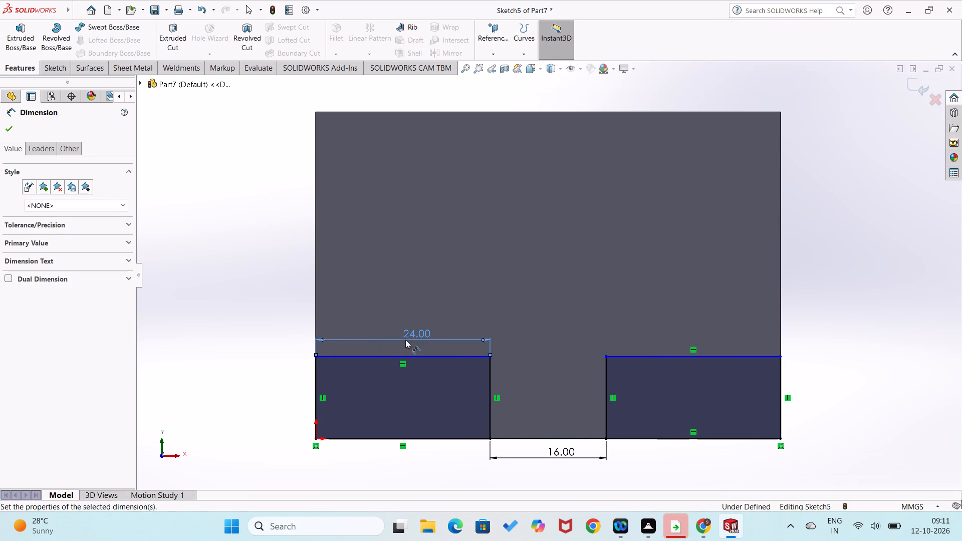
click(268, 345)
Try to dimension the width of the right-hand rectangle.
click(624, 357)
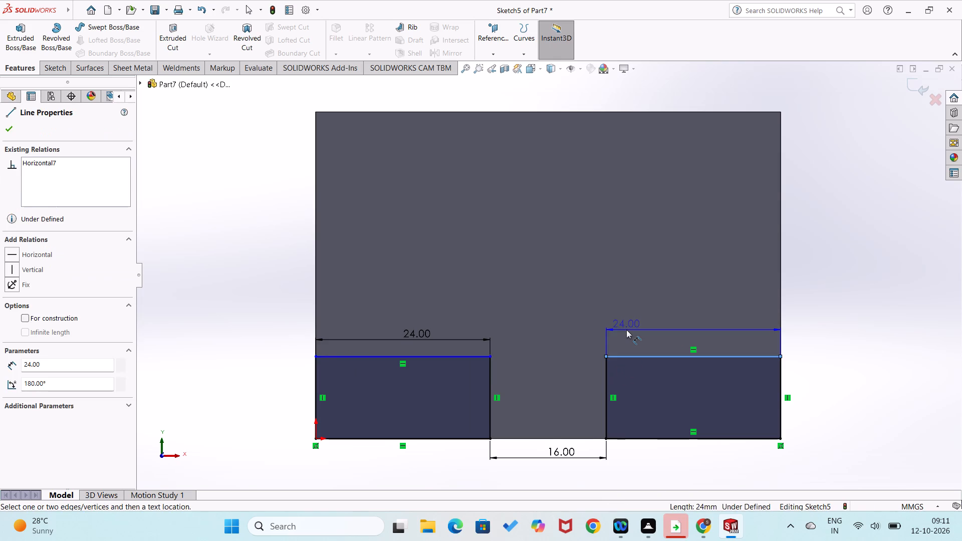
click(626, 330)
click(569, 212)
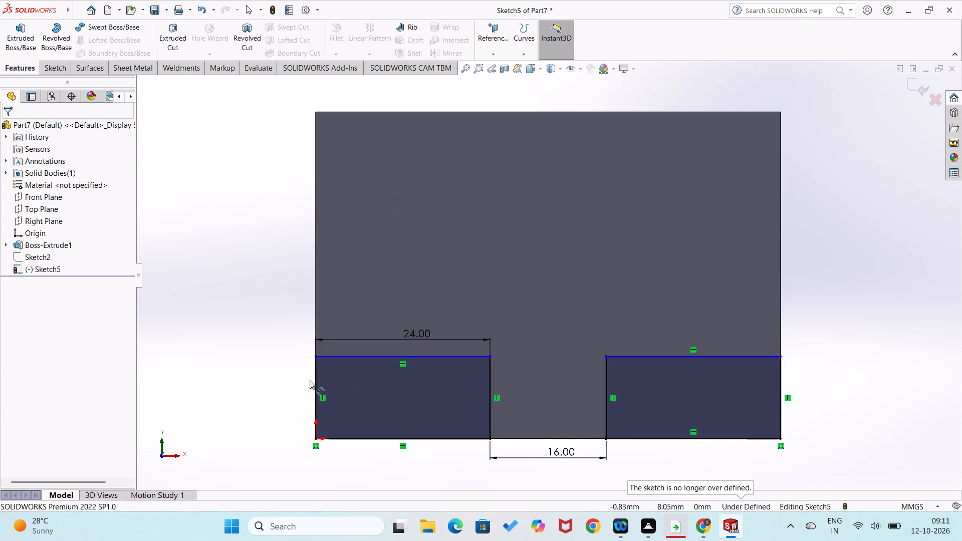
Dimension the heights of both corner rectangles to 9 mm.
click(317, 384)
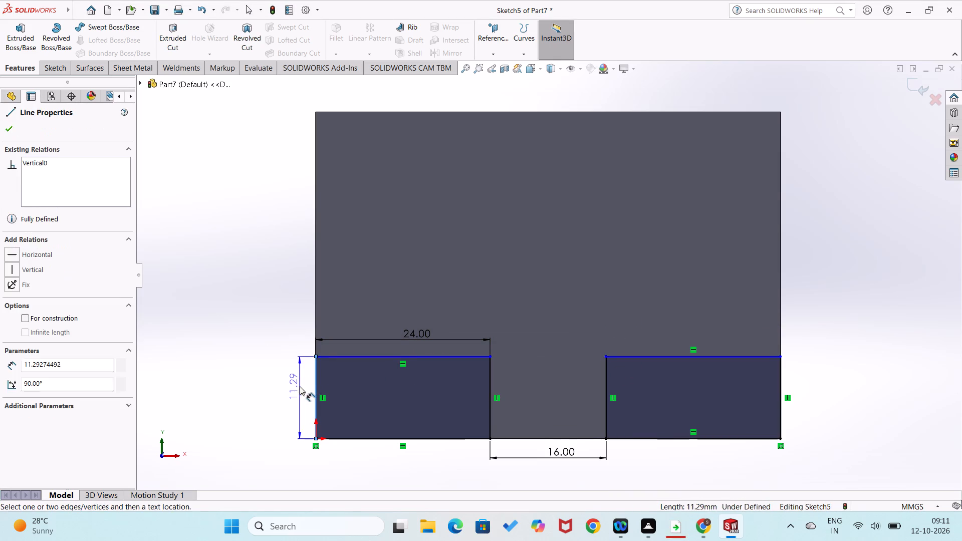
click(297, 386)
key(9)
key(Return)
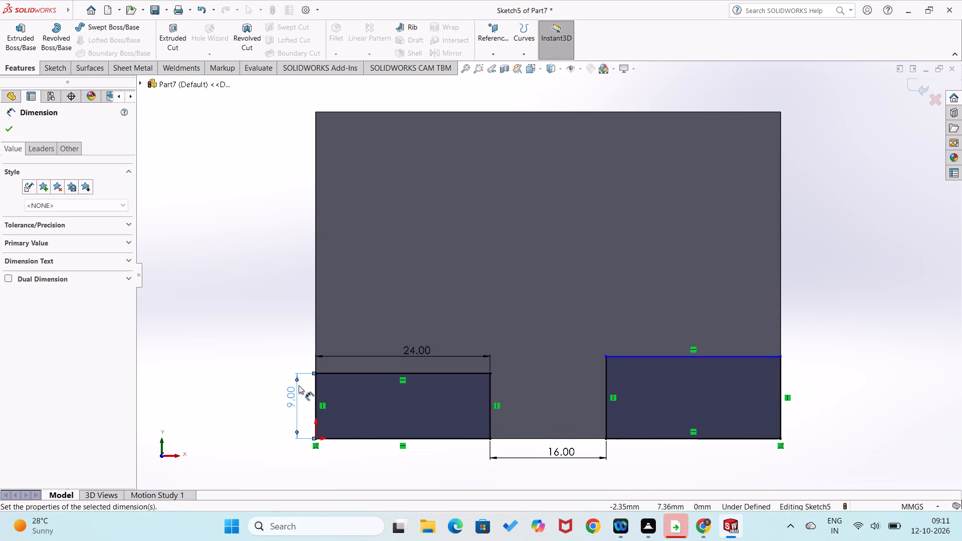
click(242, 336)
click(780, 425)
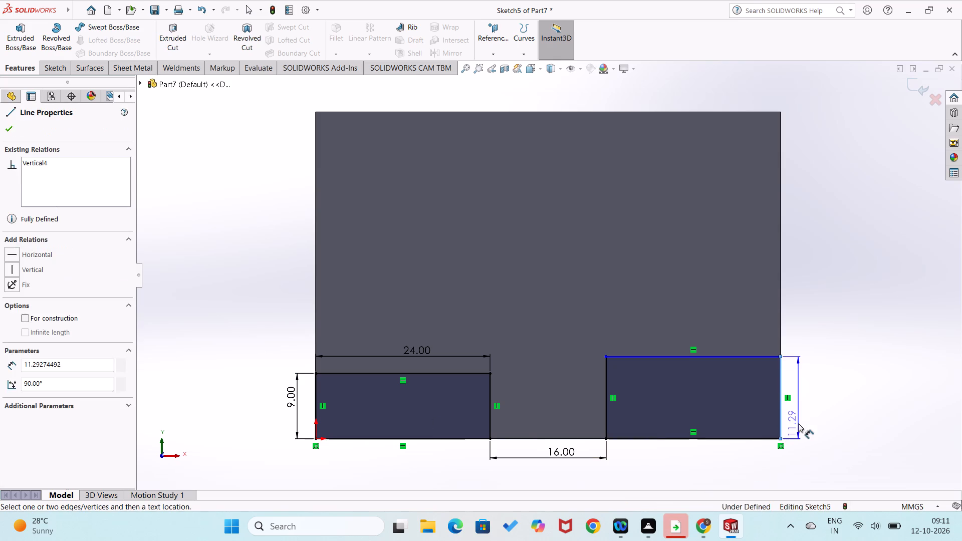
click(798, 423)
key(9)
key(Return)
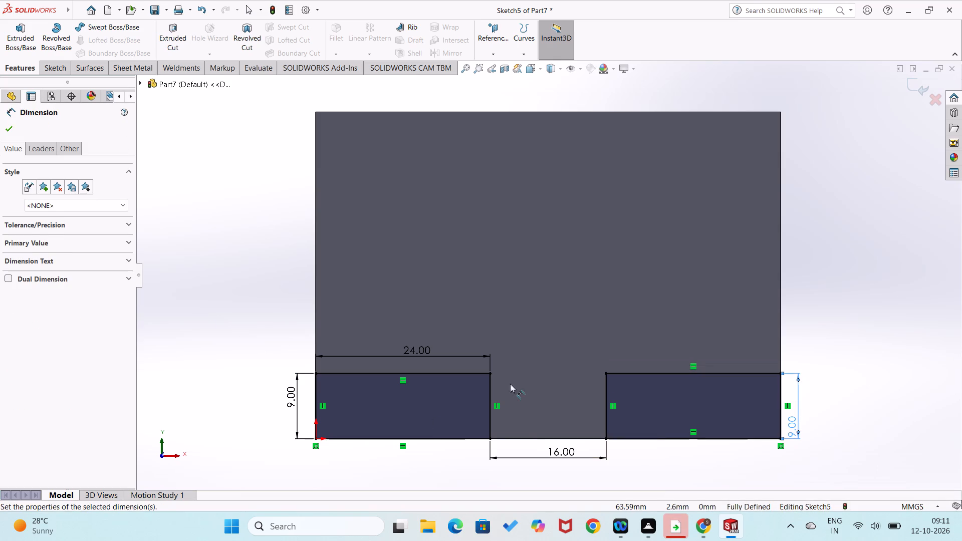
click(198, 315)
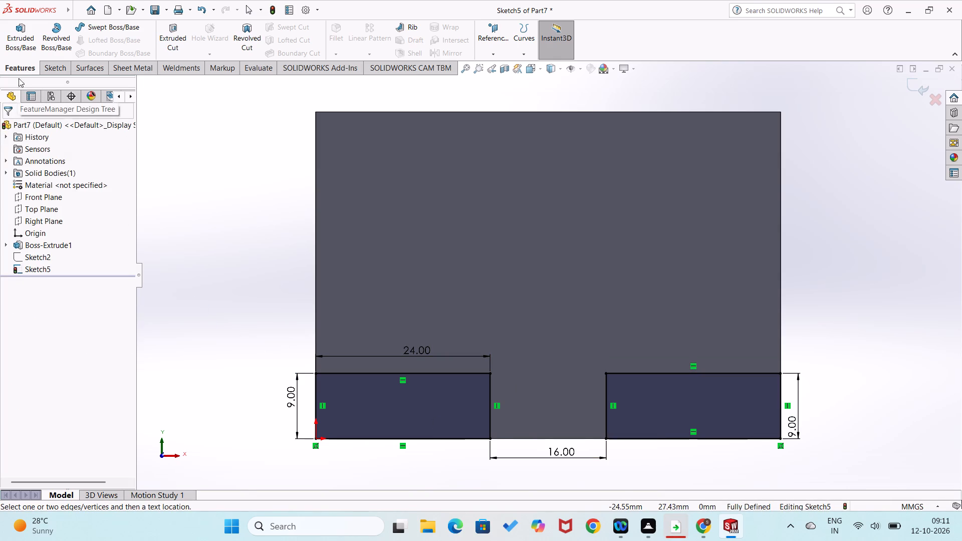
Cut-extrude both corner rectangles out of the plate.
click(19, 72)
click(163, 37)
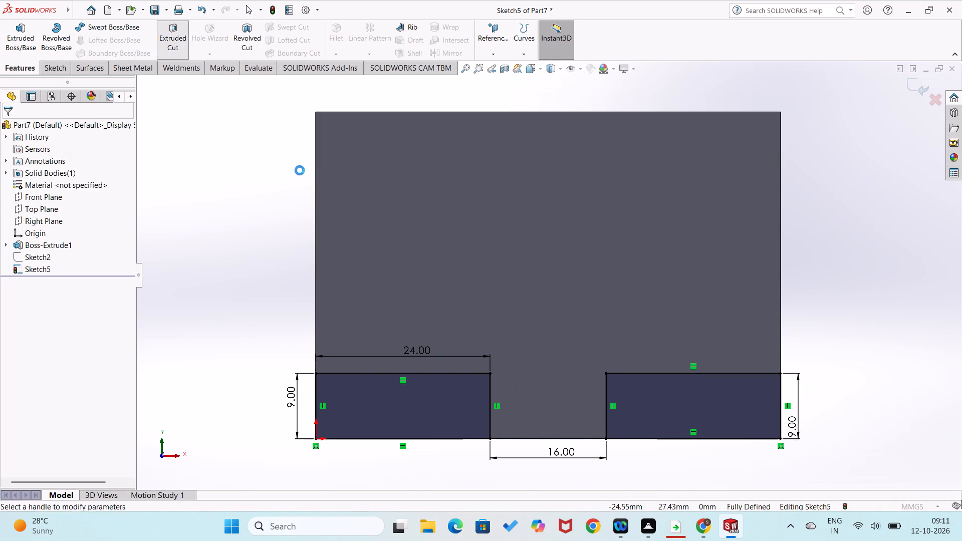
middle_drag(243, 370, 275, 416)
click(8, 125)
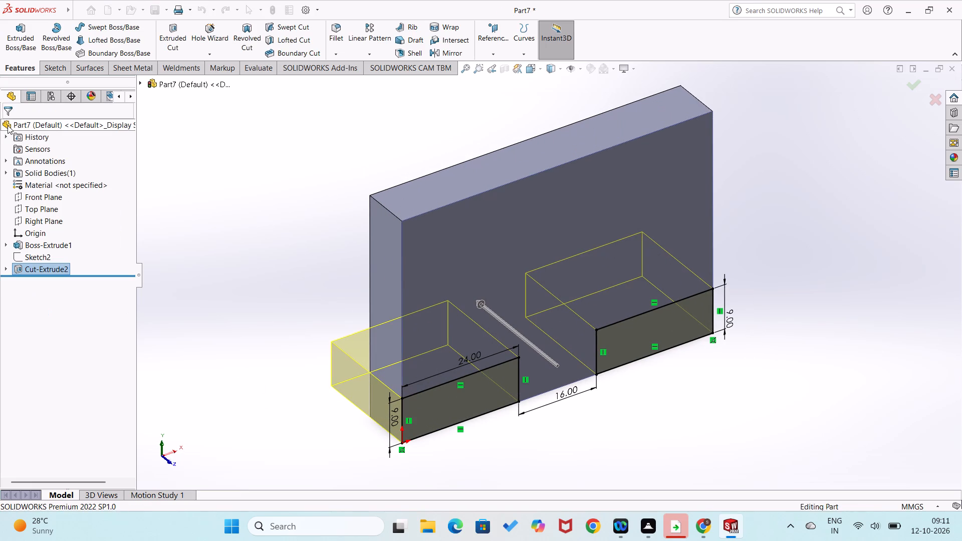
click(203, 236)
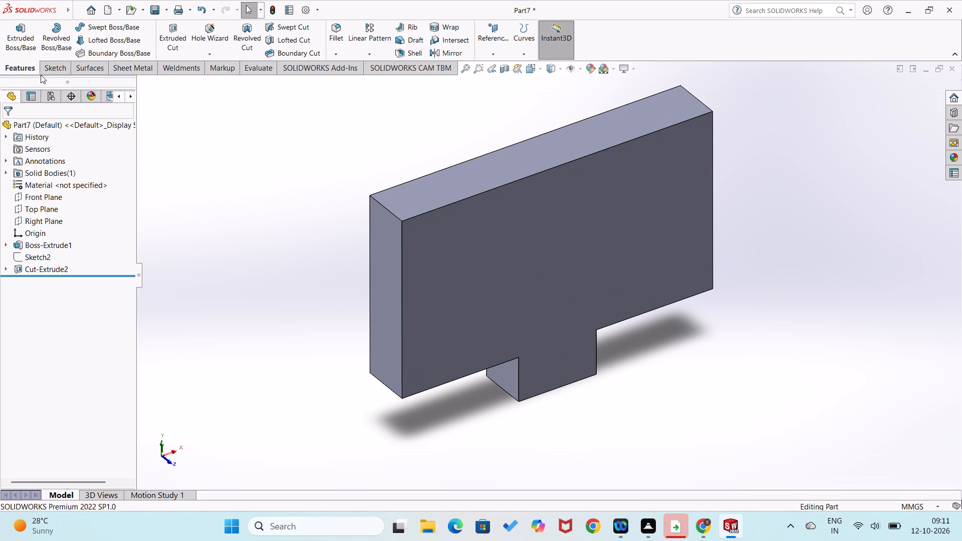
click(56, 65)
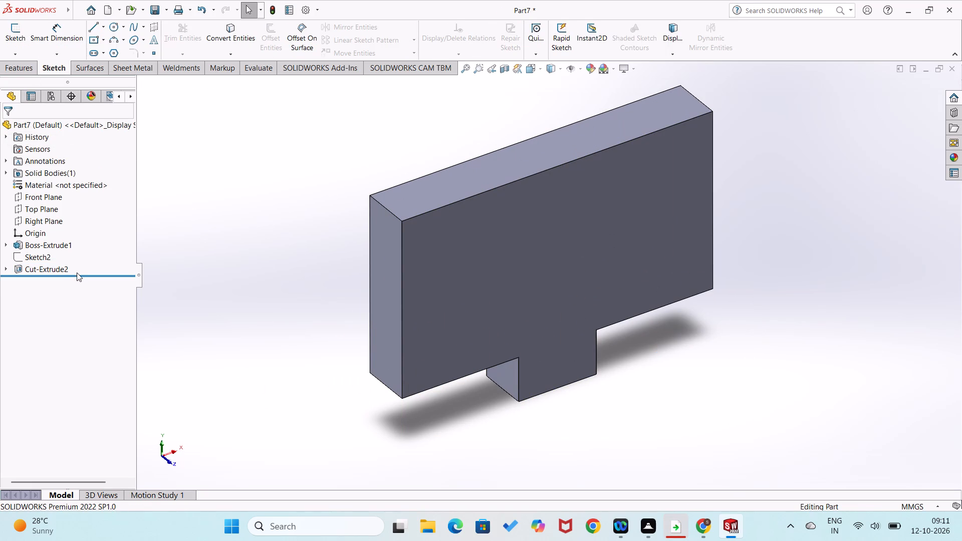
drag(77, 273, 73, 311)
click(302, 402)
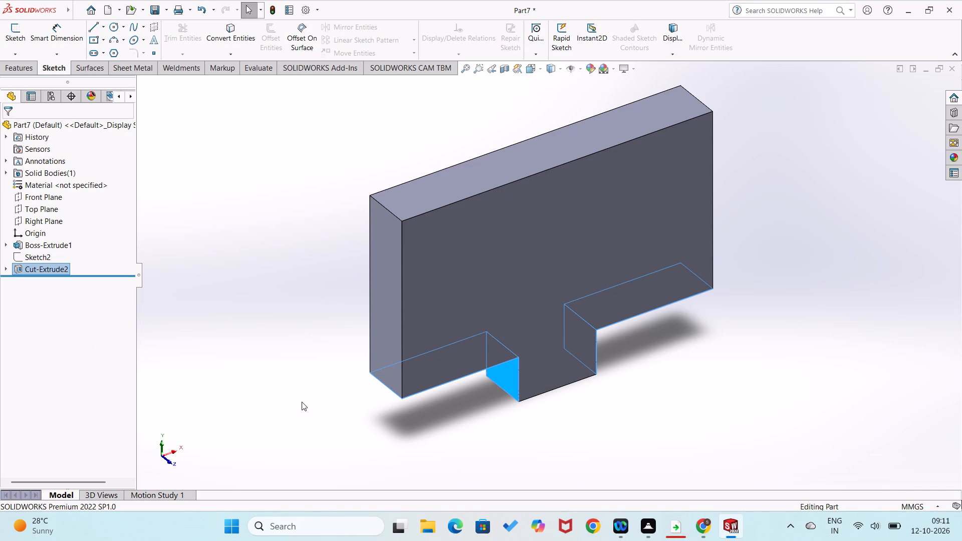
Undo the cut, its sketch and the earlier deletions to restore the feet and rounded-top boss, back to the empty hole sketch without its circle.
key(ctrl+z)
key(ctrl+z)
key(ctrl+z)
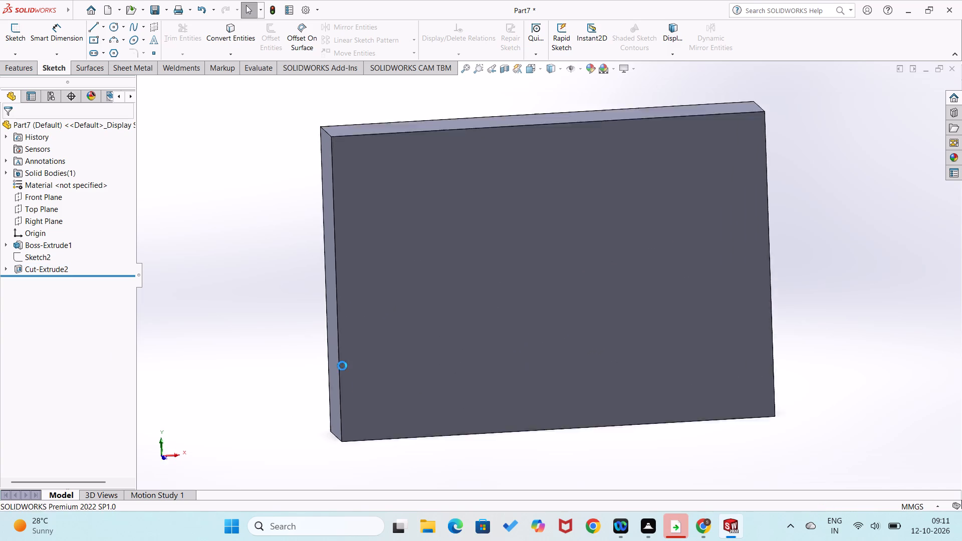
key(ctrl+z)
key(ctrl+z)
key(ctrl+z)
key(ctrl+z)
key(ctrl+z)
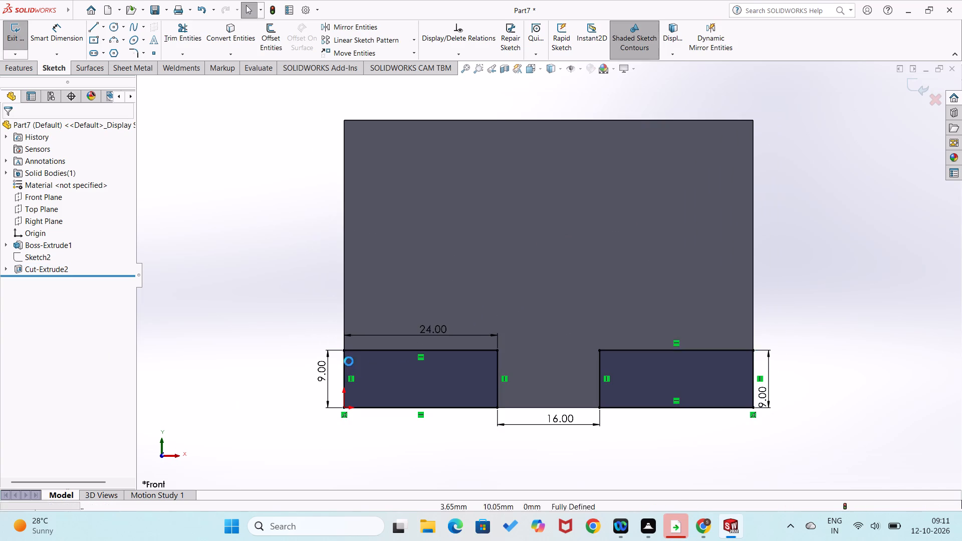
key(ctrl+z)
key(ctrl+z)
key(ctrl+z)
key(ctrl+z)
key(ctrl+z)
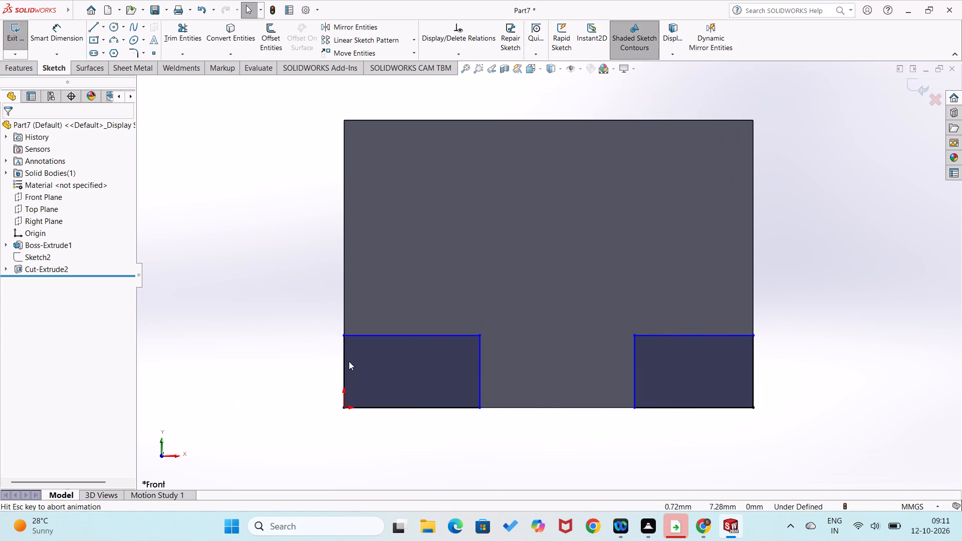
key(ctrl+z)
key(ctrl+z)
key(ctrl+z)
key(ctrl+z)
key(ctrl+z)
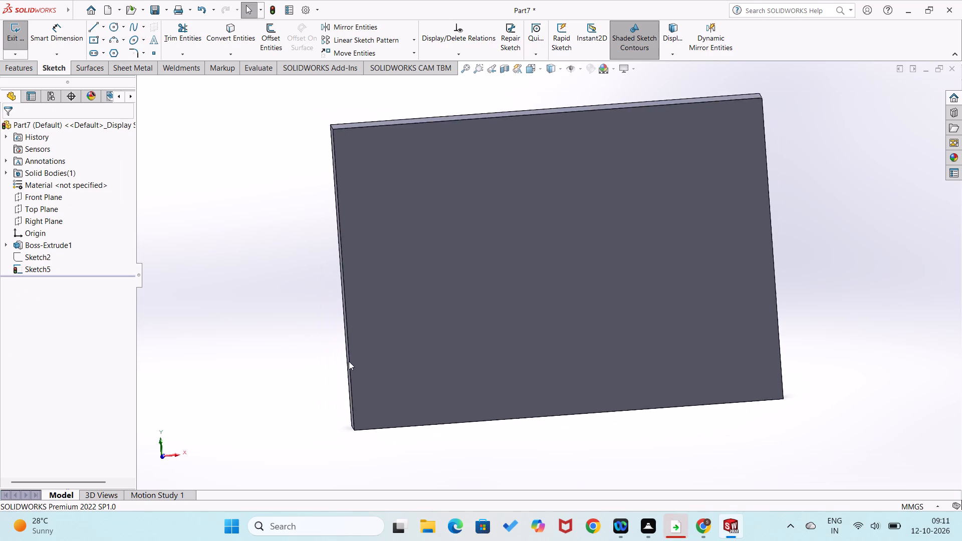
key(ctrl+z)
key(ctrl+z)
key(ctrl+z)
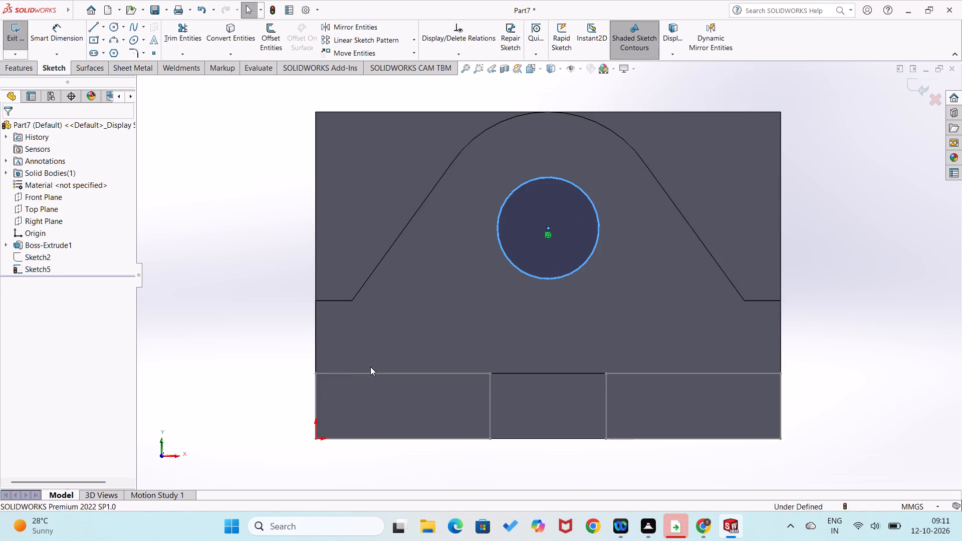
Sketch a circle of about 3 mm radius on the boss's front face, centred on the rounded top's arc centre.
scroll(249, 338, up, 3)
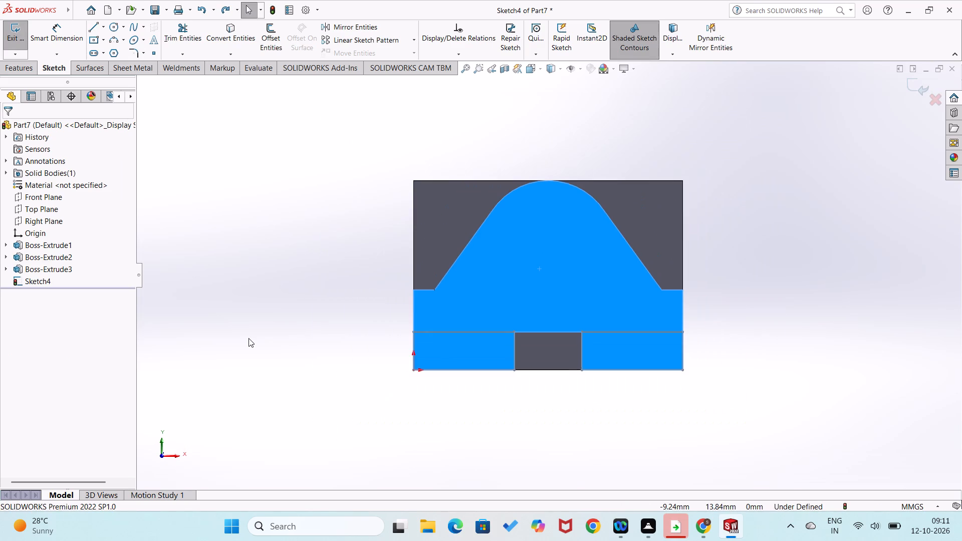
middle_drag(249, 338, 282, 389)
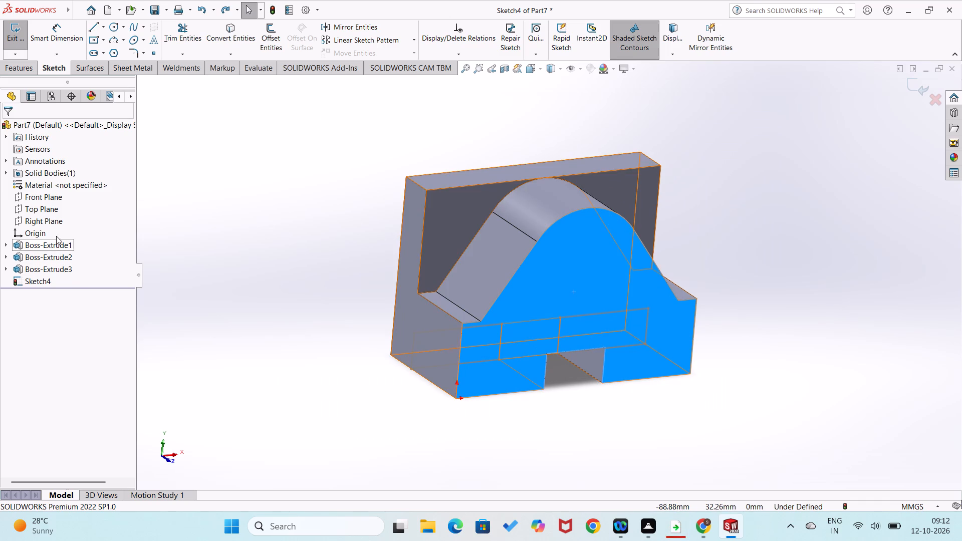
middle_drag(308, 396, 259, 342)
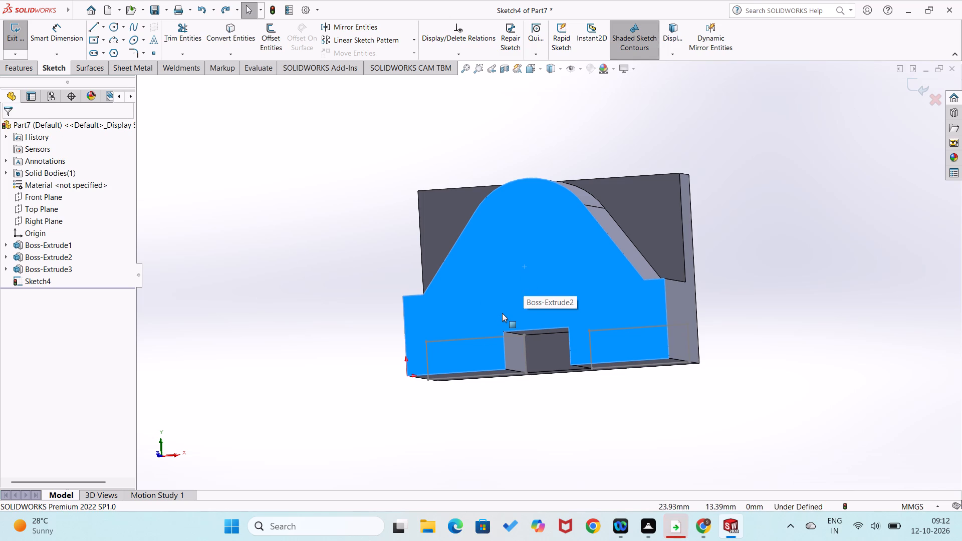
key(ctrl+8)
right_drag(232, 321, 254, 334)
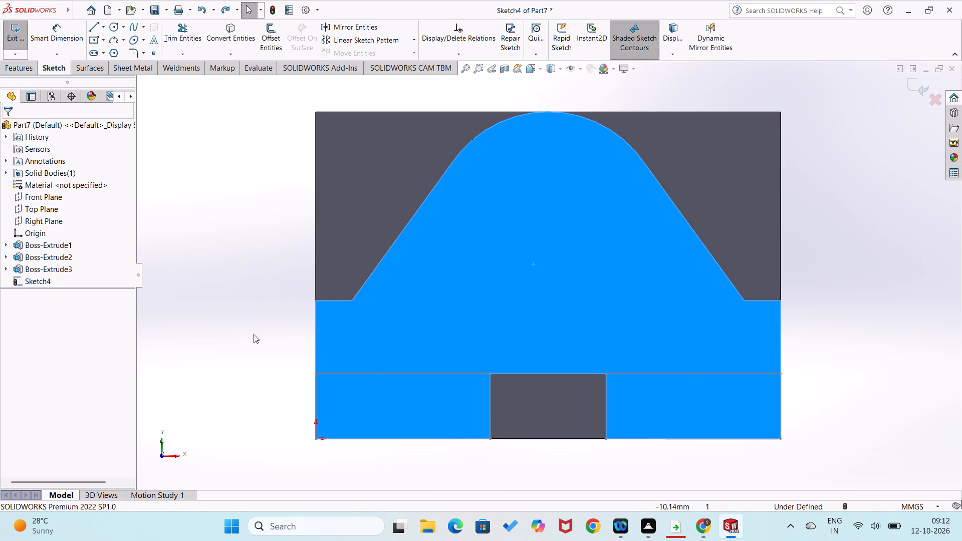
right_drag(254, 334, 370, 357)
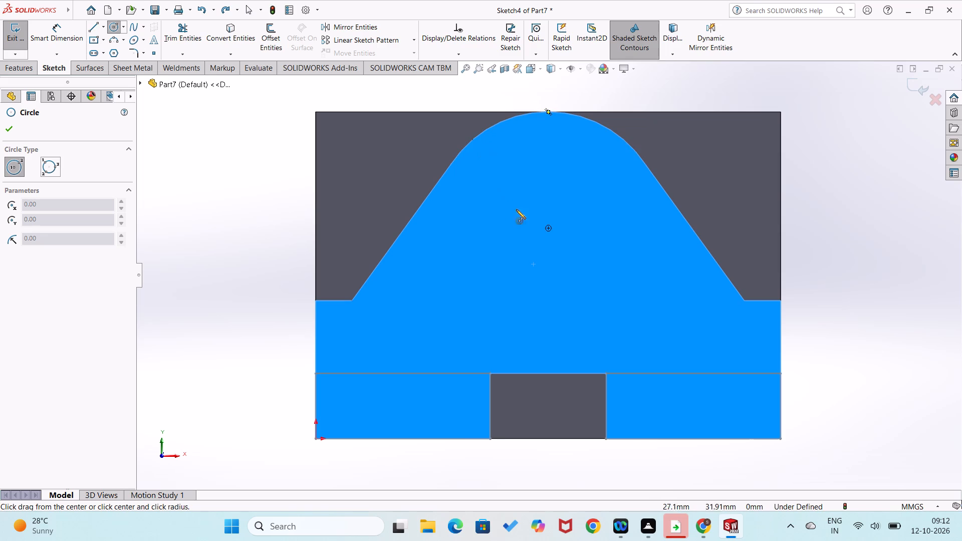
drag(548, 228, 549, 206)
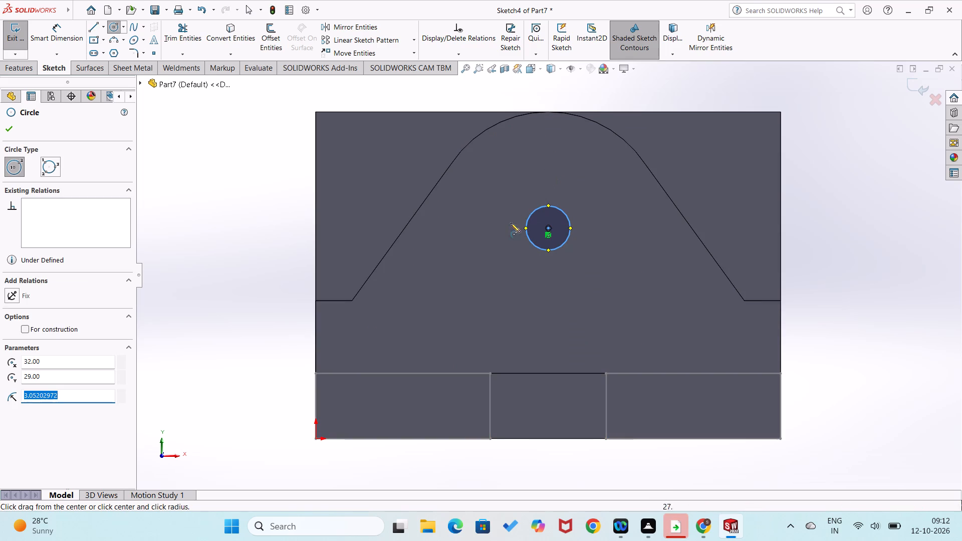
Replace the small circle with one of about 7.9 mm radius, centred on the rounded top's arc centre.
key(ctrl+z)
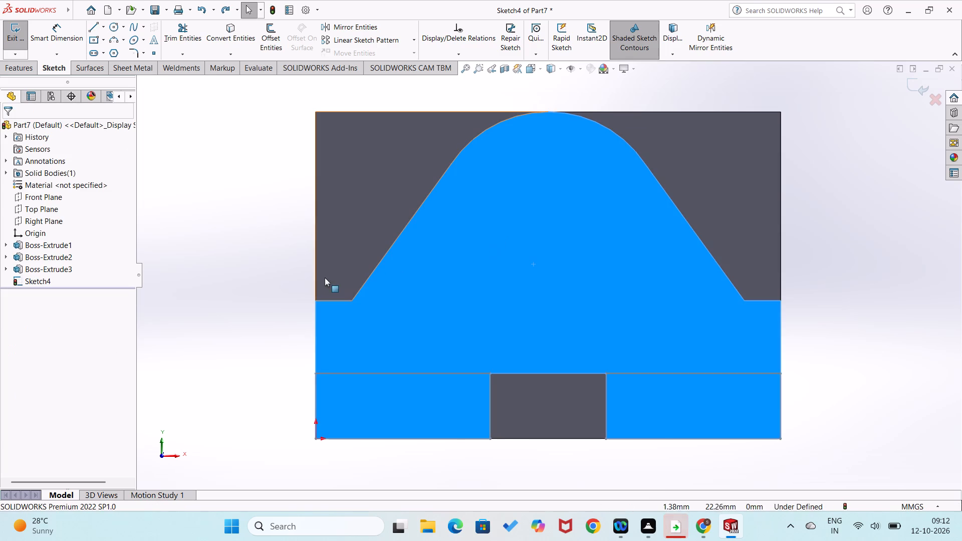
right_drag(234, 296, 250, 182)
right_drag(252, 216, 334, 249)
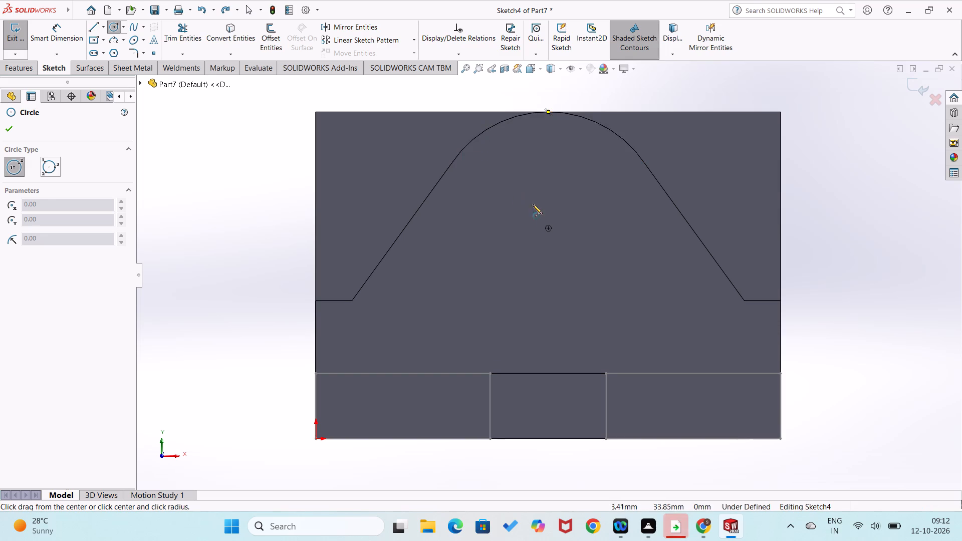
click(549, 227)
click(541, 171)
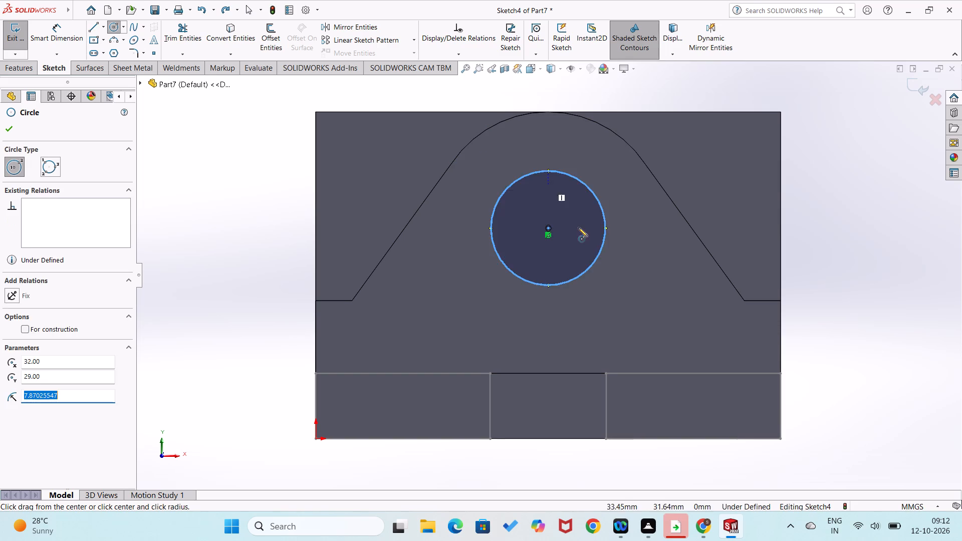
Dimension the circle's diameter to 12 mm.
right_drag(628, 273, 621, 188)
click(606, 219)
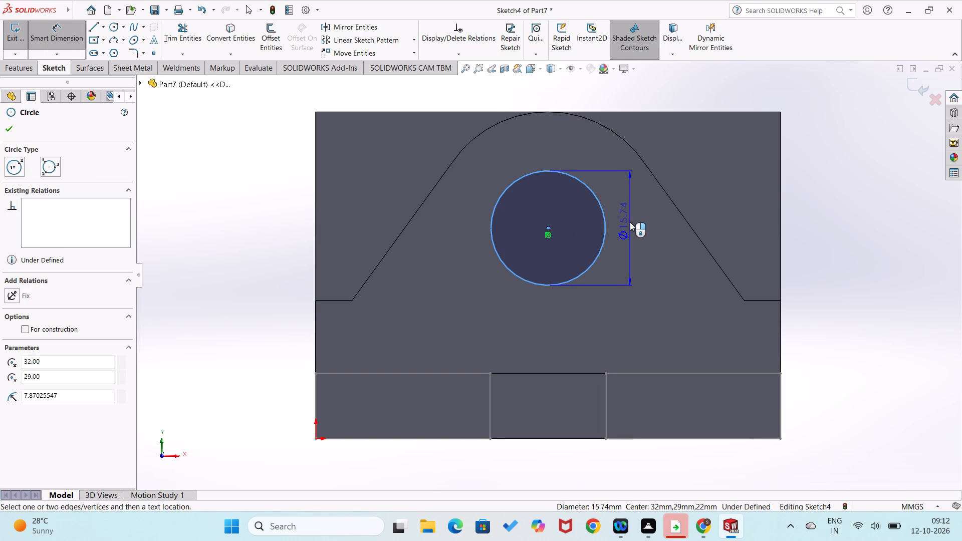
click(630, 222)
key(1)
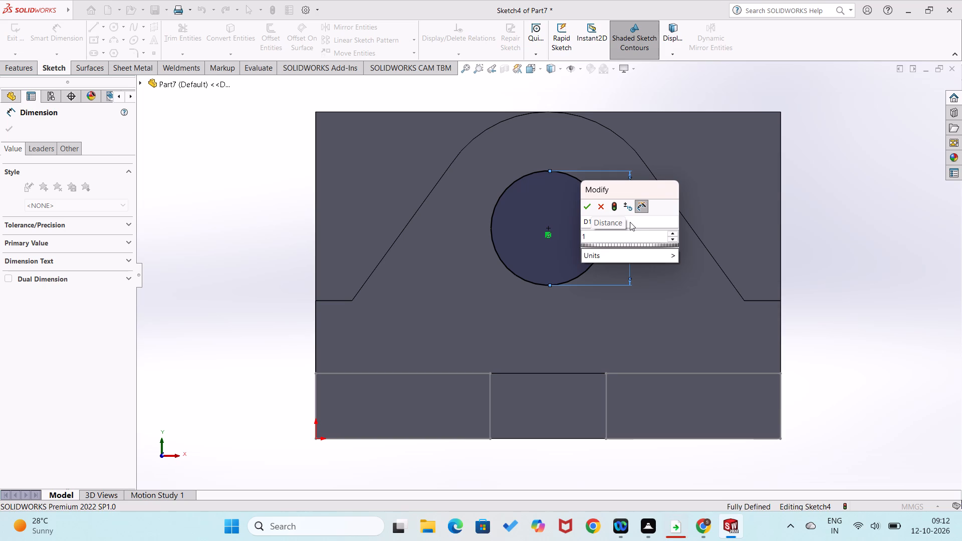
key(2)
key(Return)
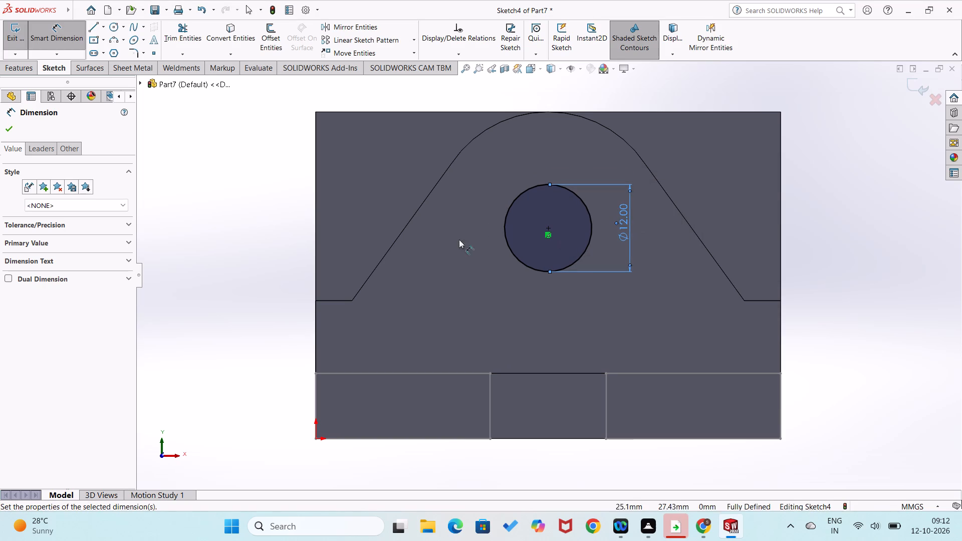
click(298, 235)
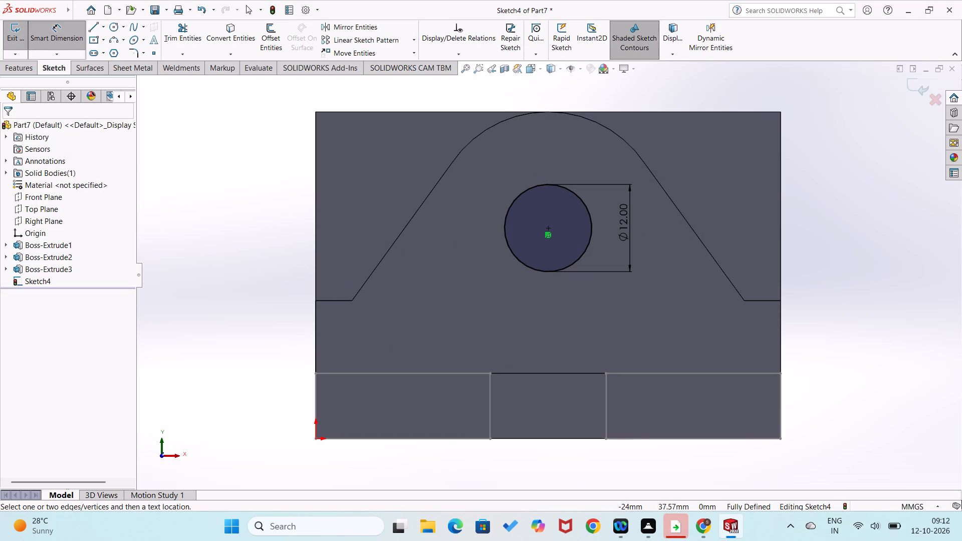
Cut-extrude the circle to a blind depth of 22 mm to make the hole through the rounded-top boss.
click(28, 70)
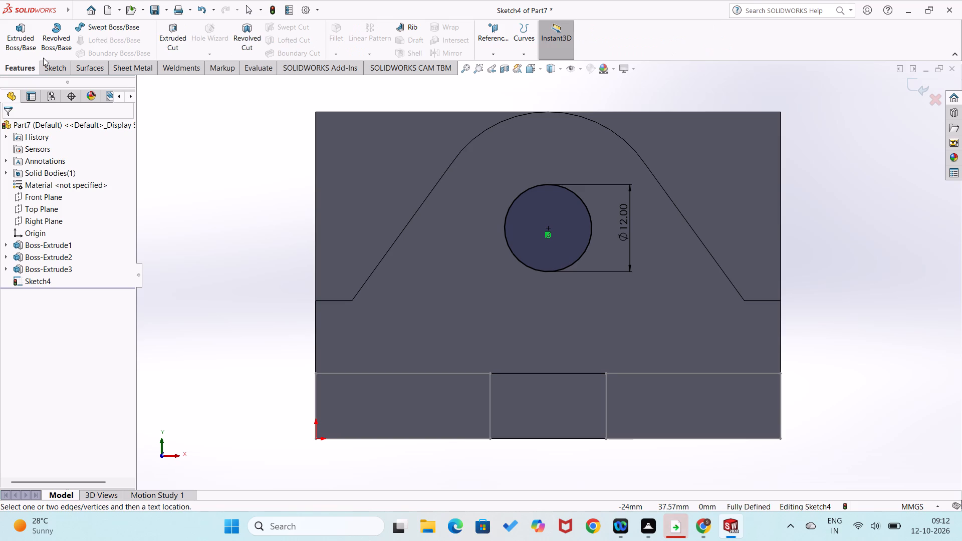
click(163, 40)
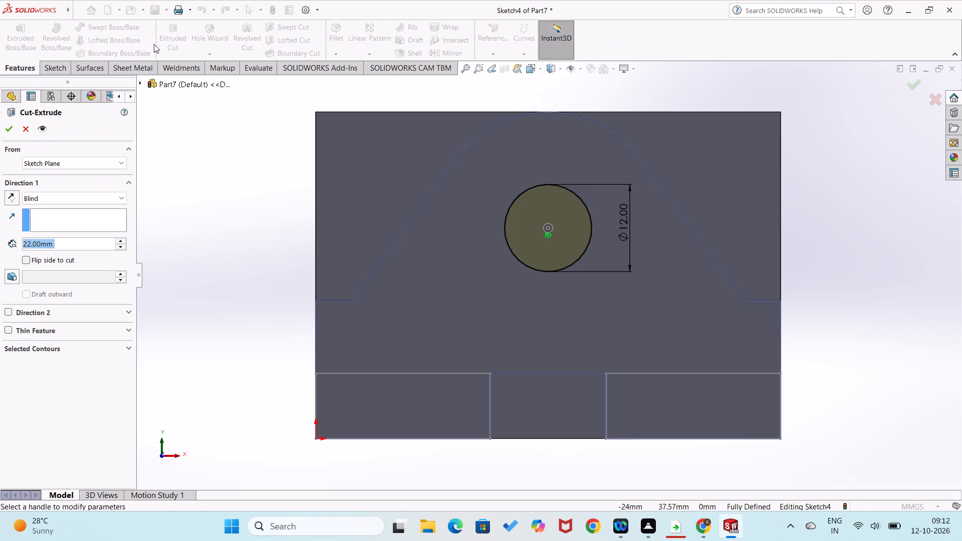
middle_drag(208, 225, 256, 281)
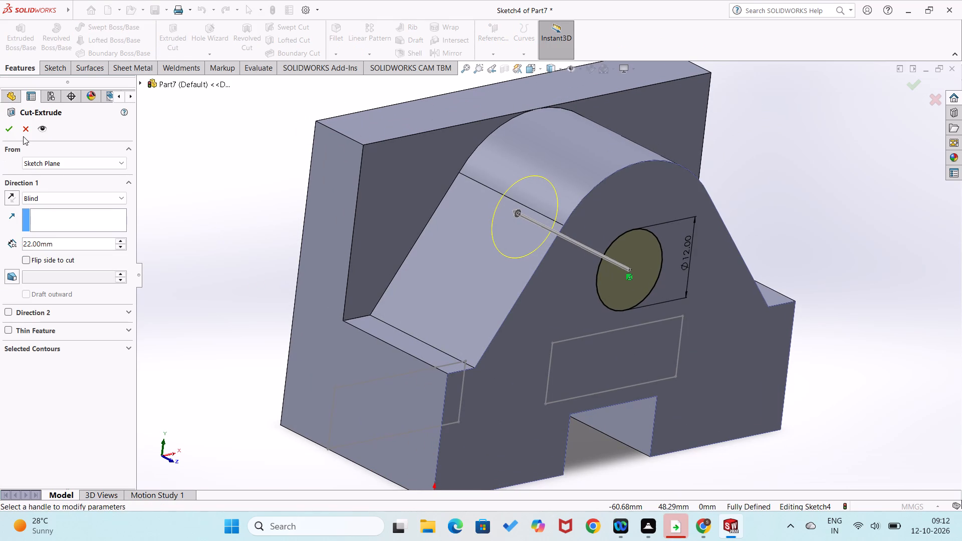
click(14, 128)
click(147, 229)
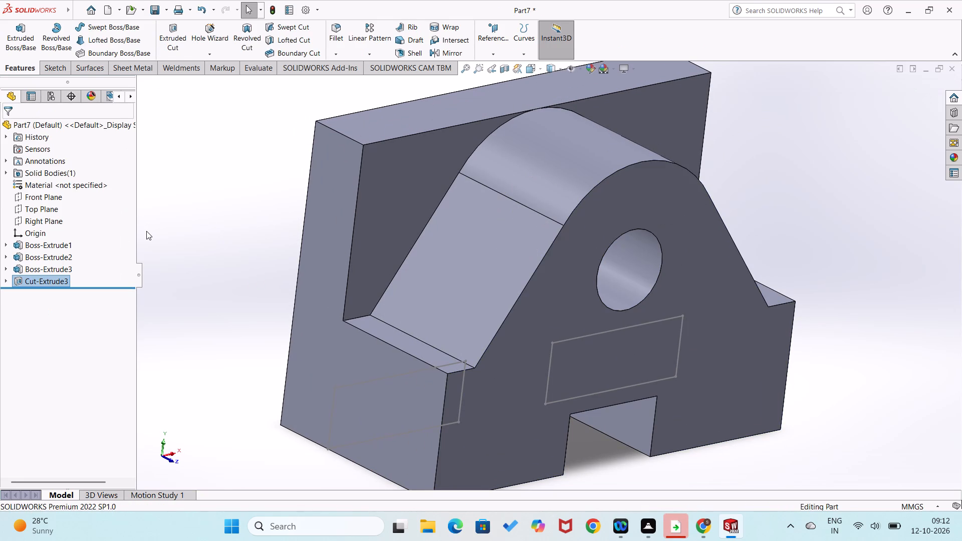
Examine the rounded-top boss's sketch, and the base plate's sketch and extrusion settings.
right_click(28, 256)
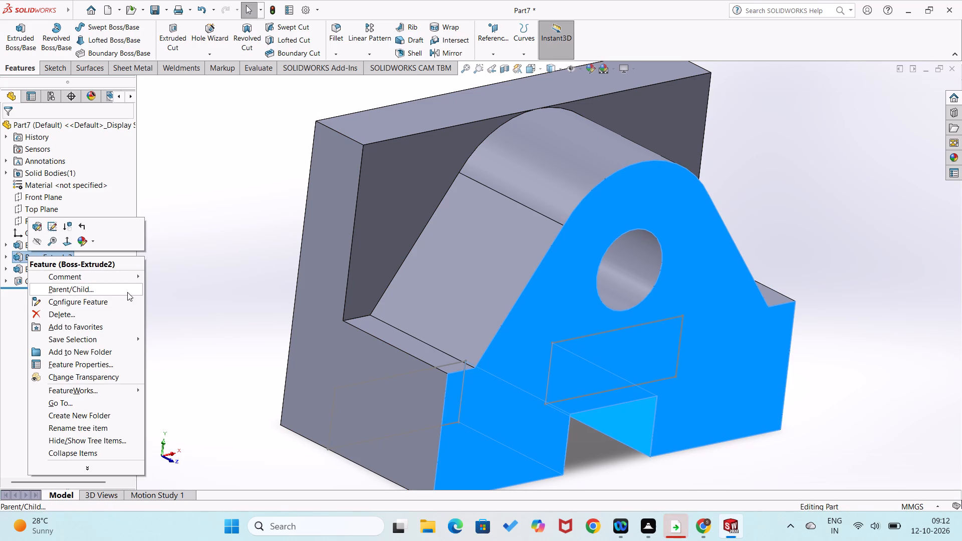
click(200, 287)
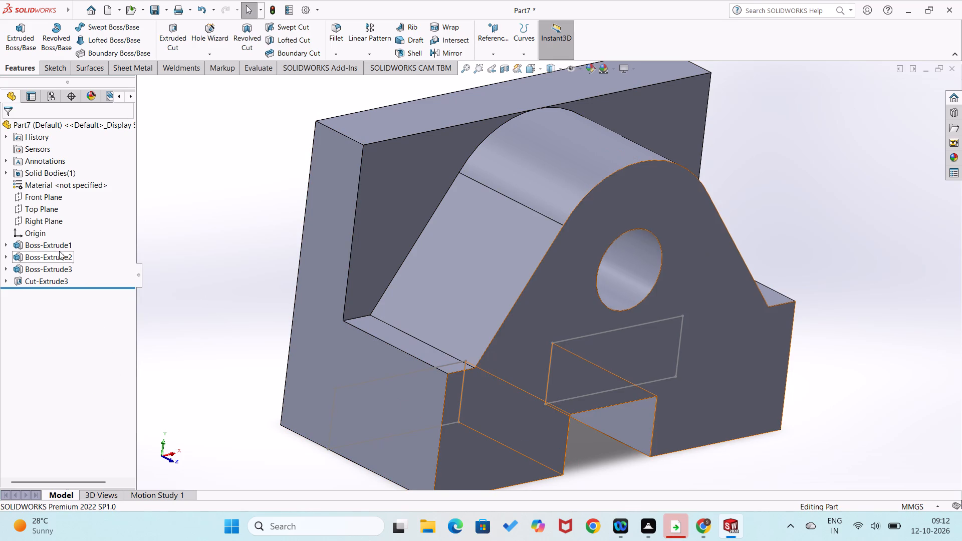
right_click(56, 264)
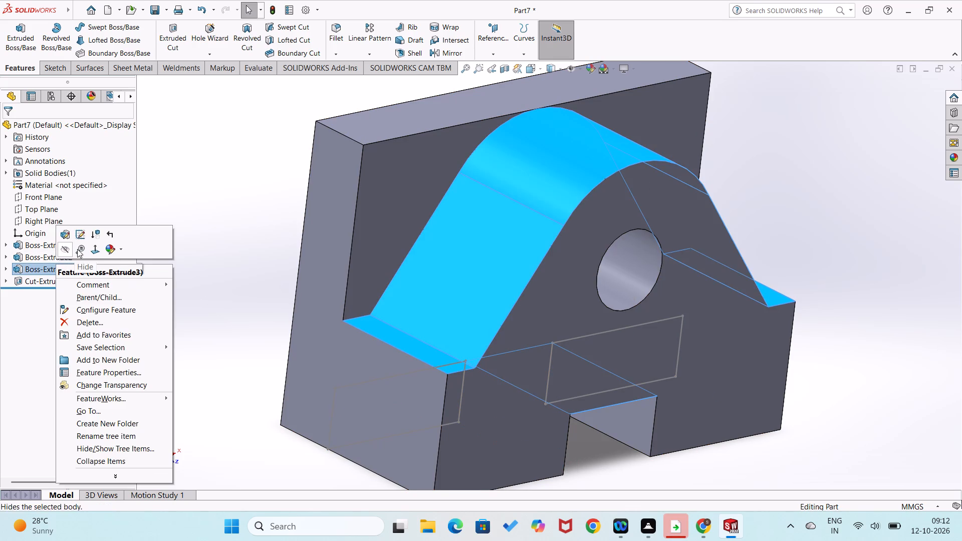
click(76, 235)
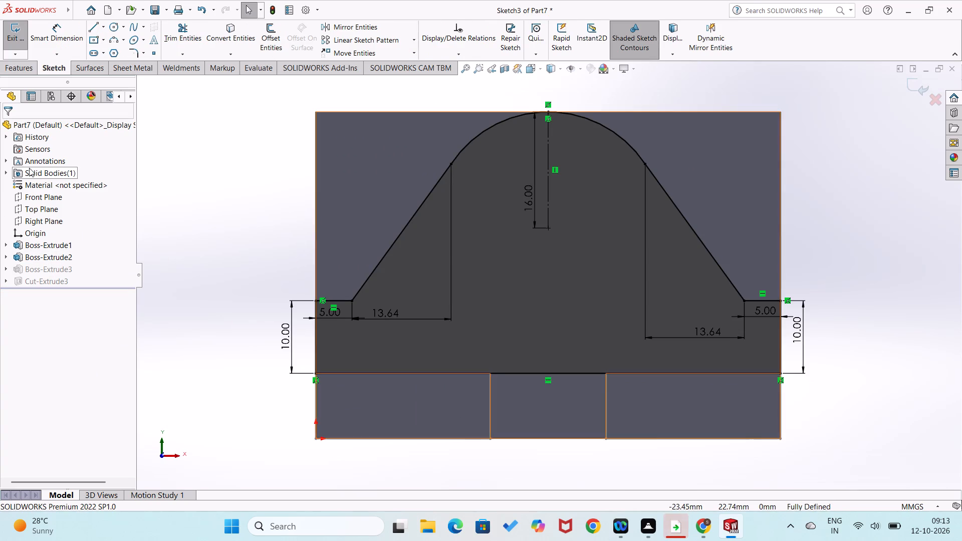
click(18, 33)
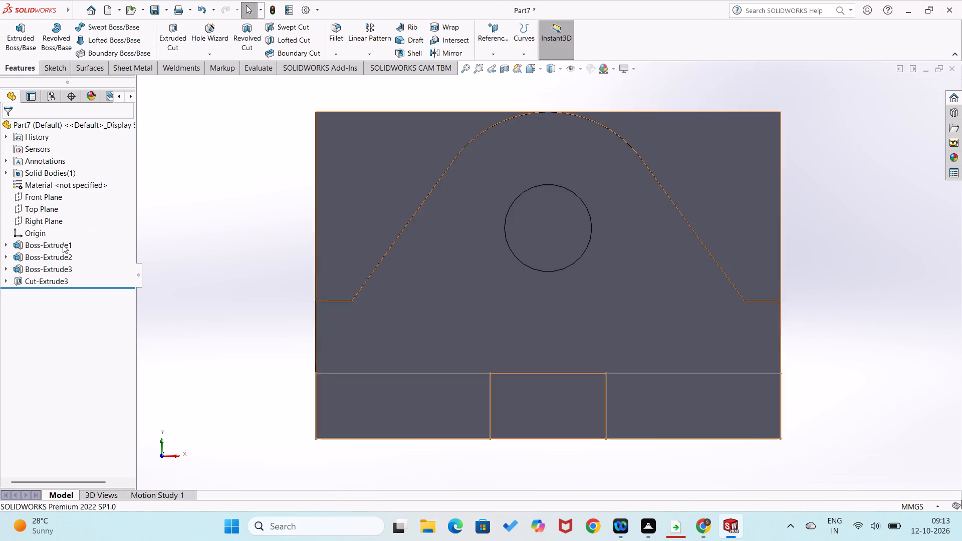
right_click(57, 244)
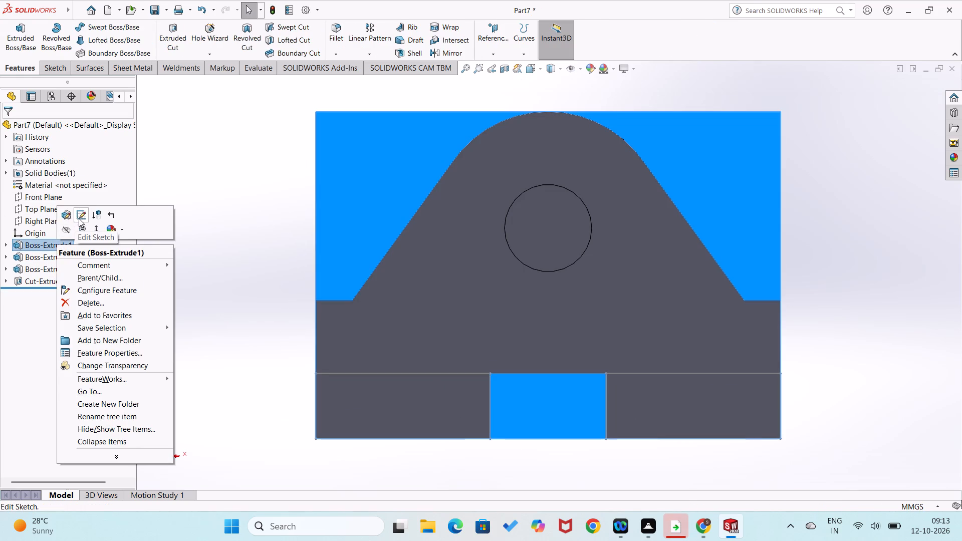
click(80, 218)
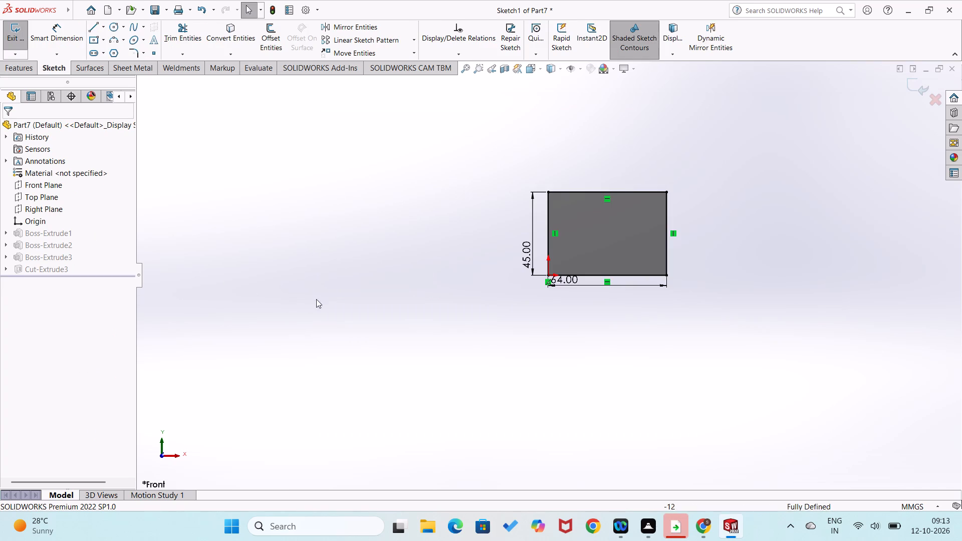
right_click(40, 233)
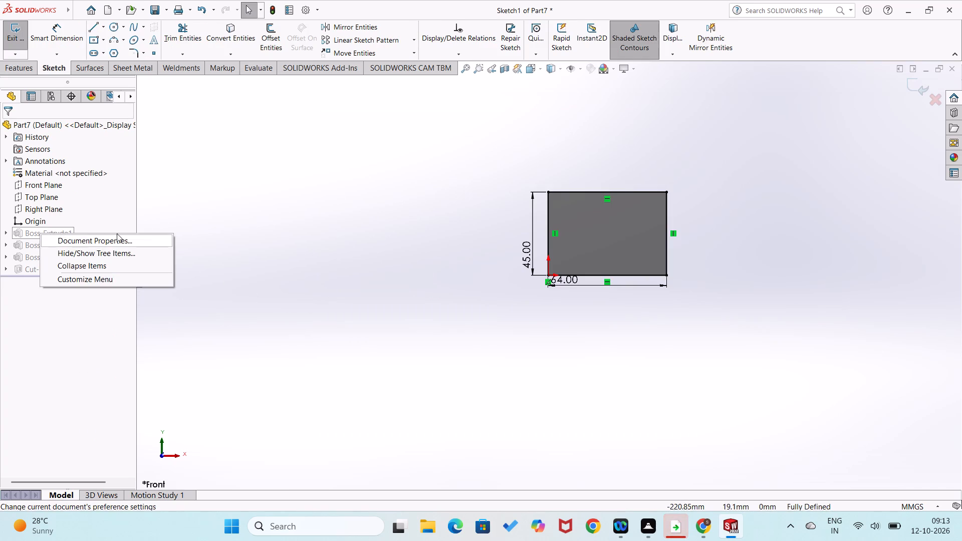
click(204, 213)
click(20, 25)
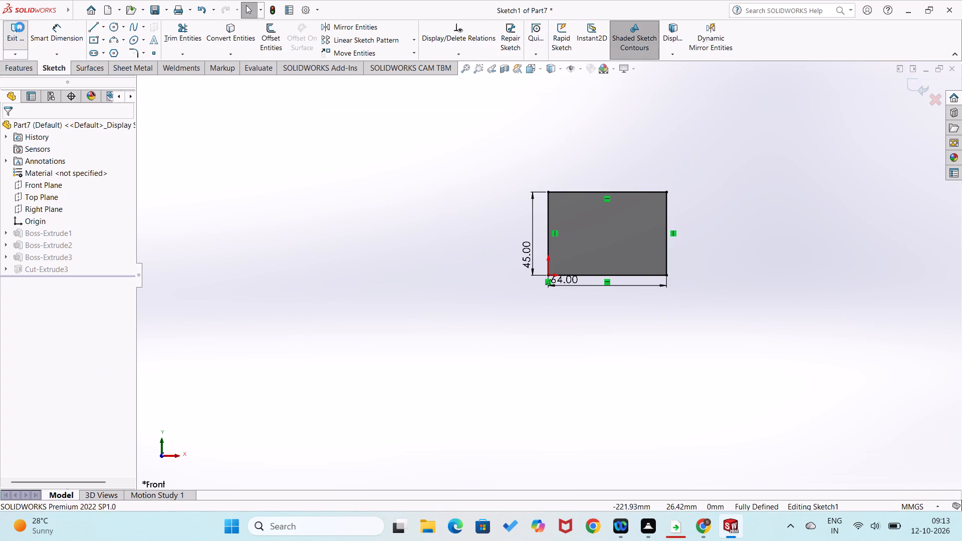
right_drag(51, 243, 46, 244)
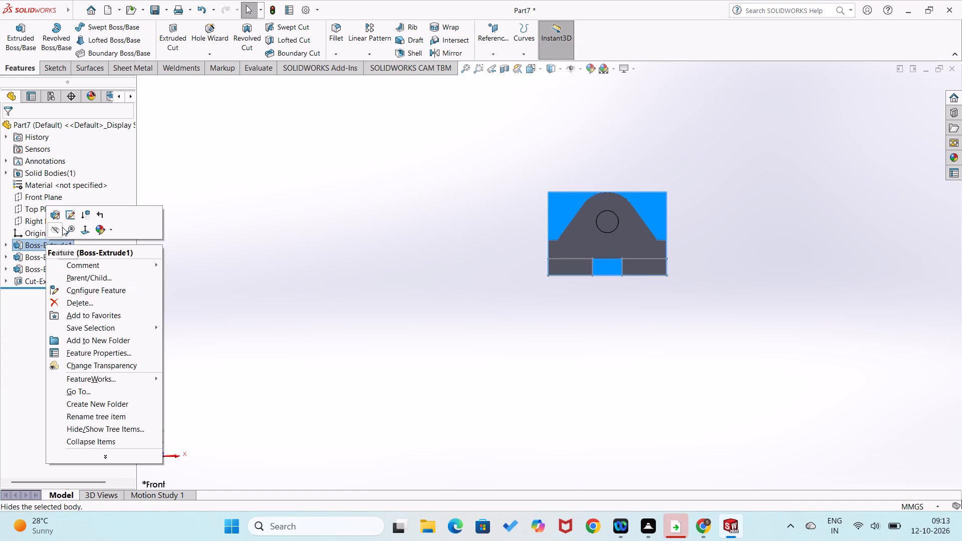
click(53, 217)
scroll(264, 264, down, 2)
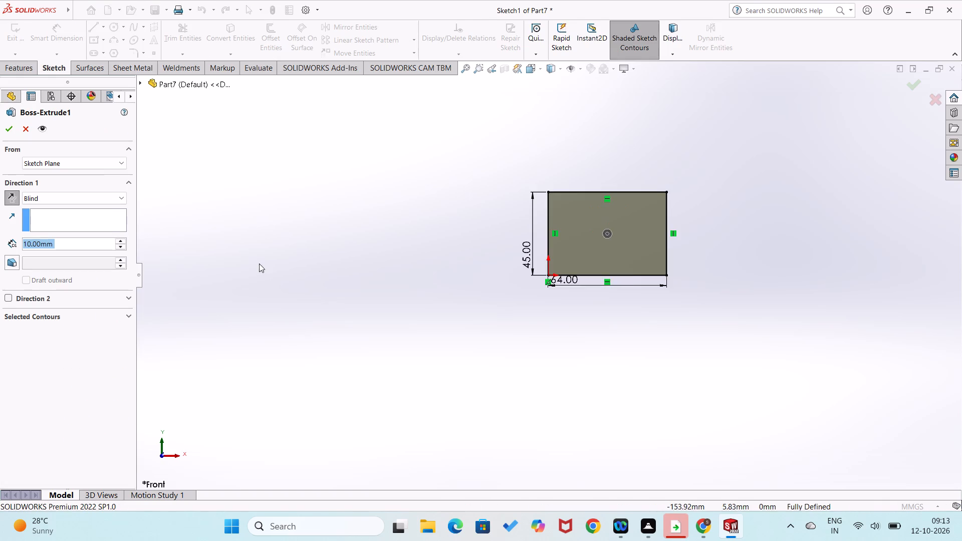
scroll(259, 263, down, 2)
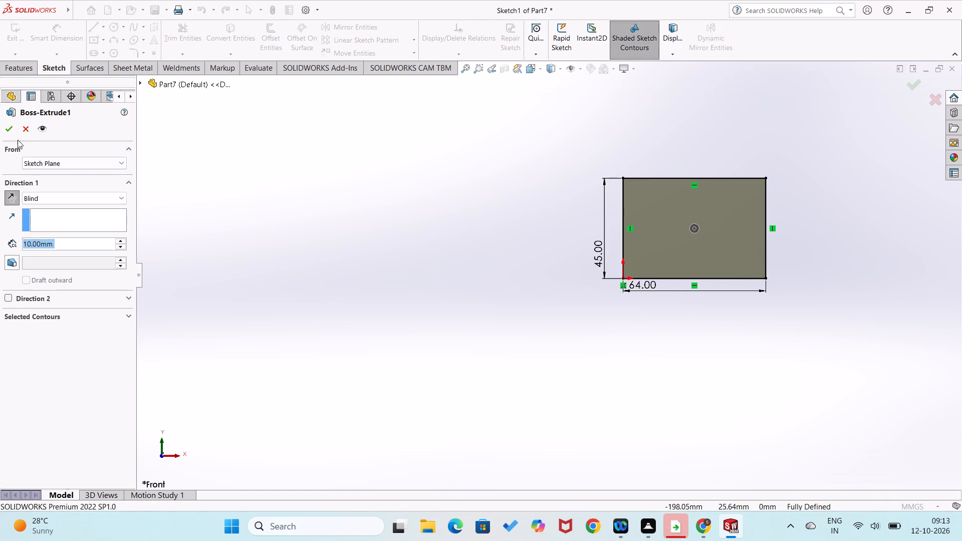
click(27, 129)
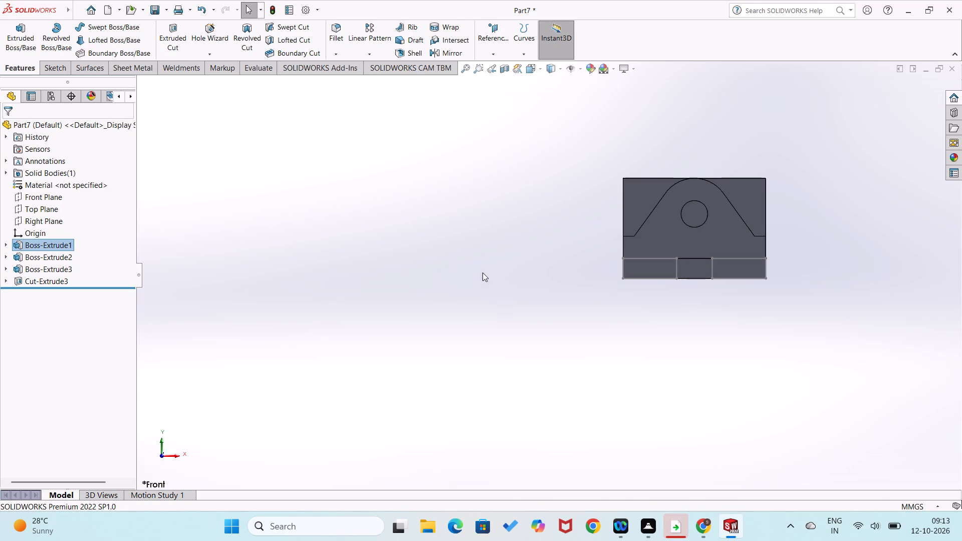
Sketch a 16 x 9 mm corner rectangle on the boss's front face, filling the notch between the two feet.
middle_drag(478, 284, 531, 270)
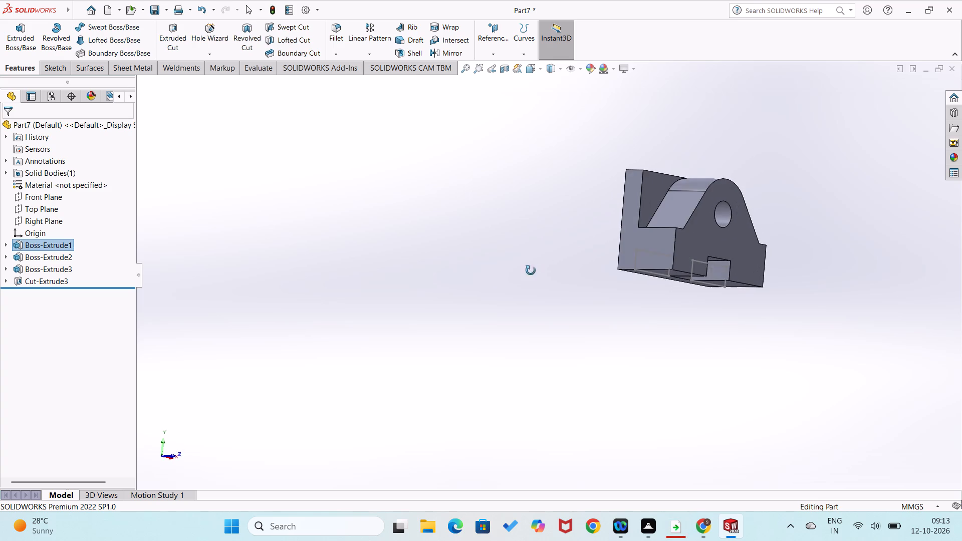
middle_drag(531, 270, 530, 270)
right_click(688, 259)
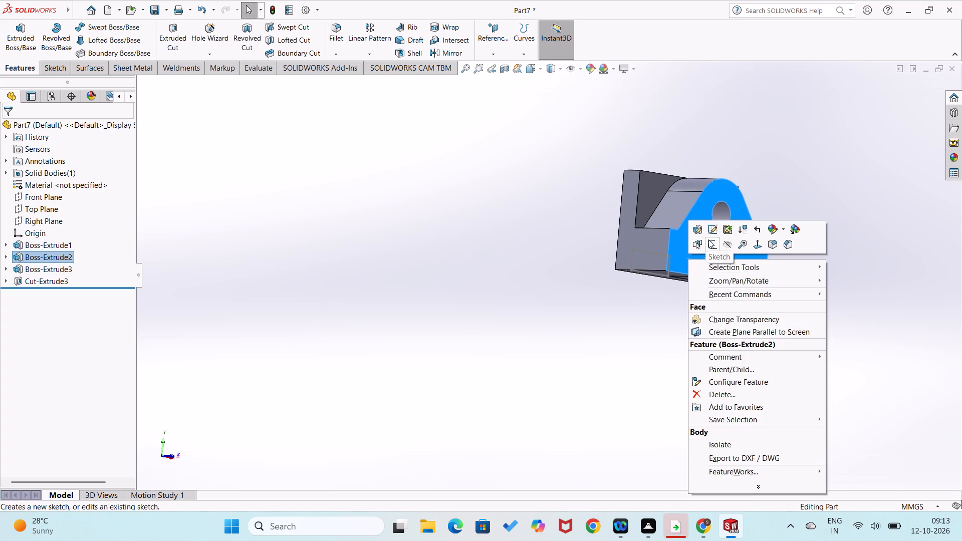
click(711, 239)
right_drag(186, 213, 199, 311)
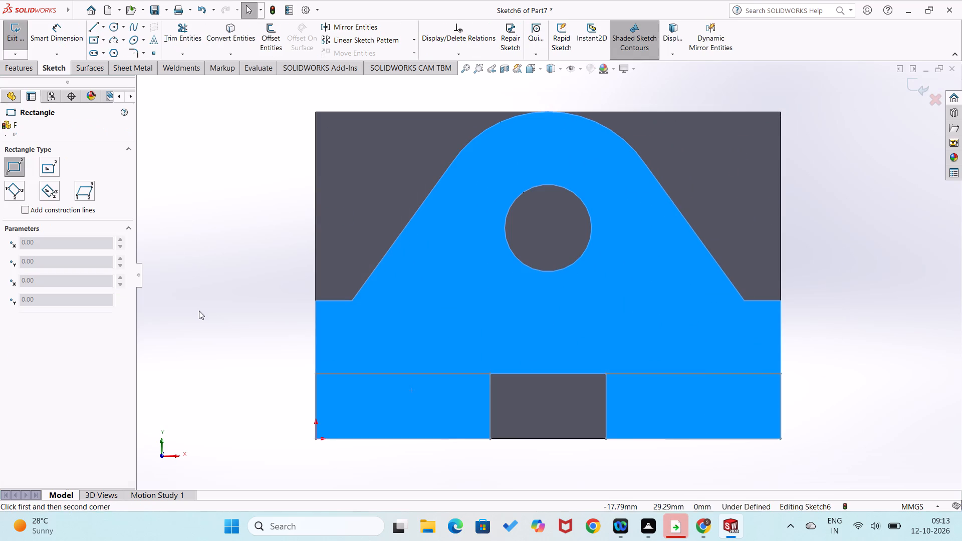
click(490, 437)
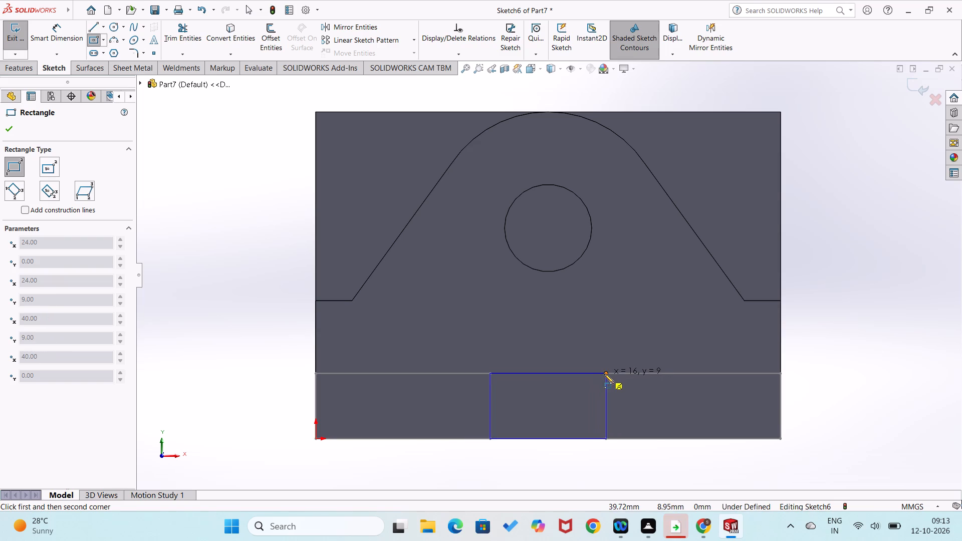
click(604, 374)
right_drag(280, 361, 256, 248)
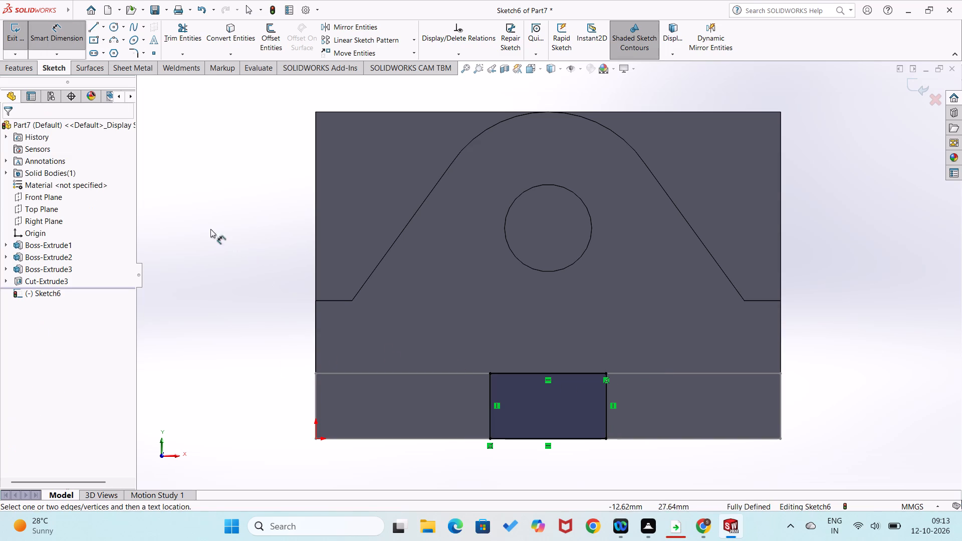
Extrude the notch rectangle 22 mm in the reversed direction, back toward the plate, merged with the body.
click(28, 71)
click(29, 45)
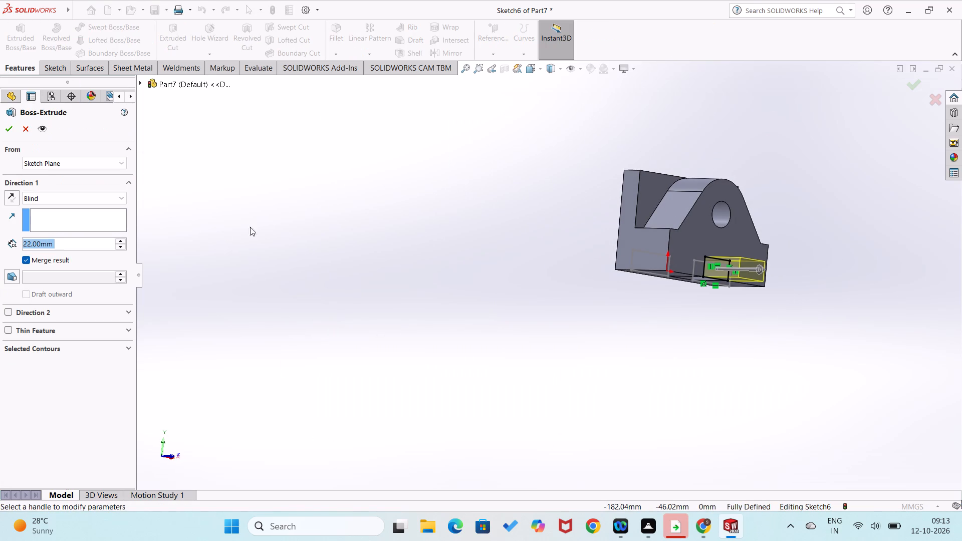
click(13, 196)
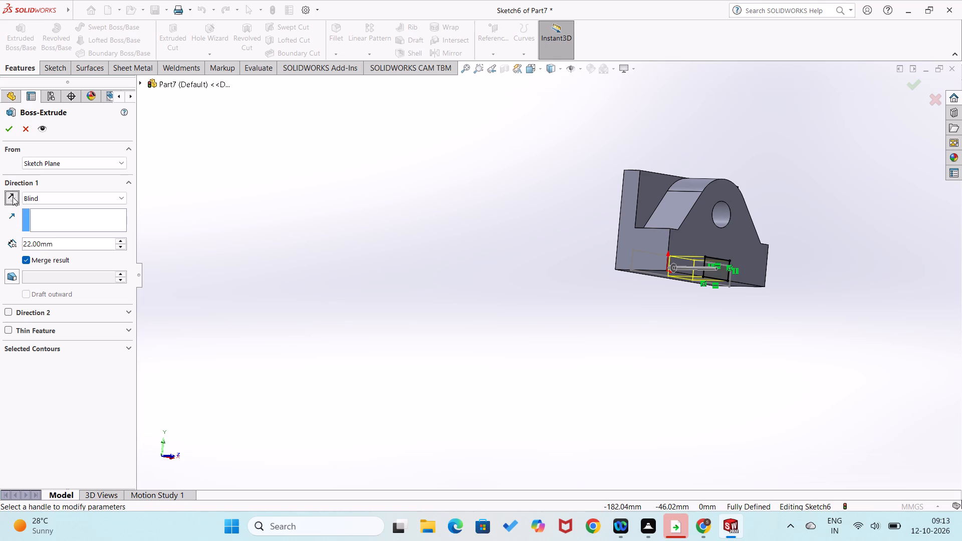
click(10, 131)
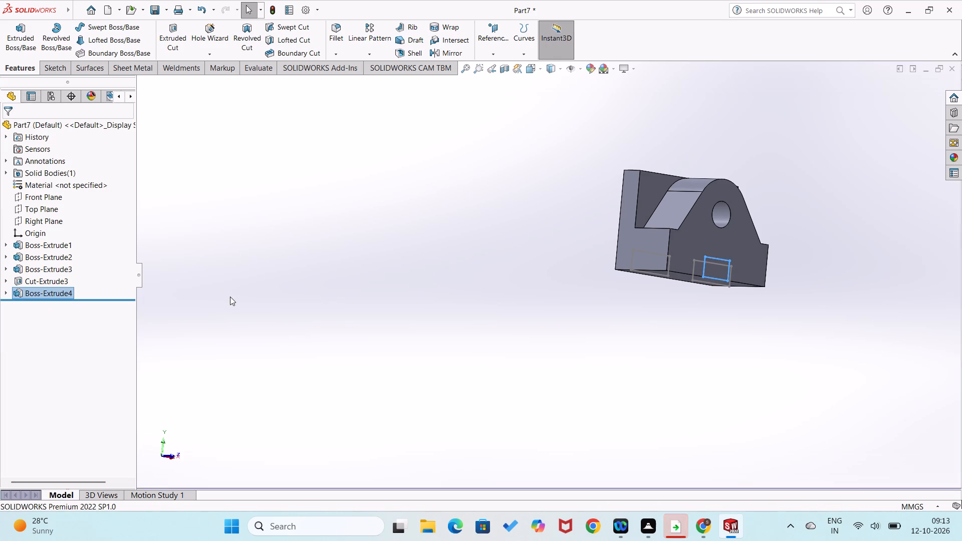
click(230, 297)
Sketch two 24 x 9 mm corner rectangles on the boss's front face, one at each lower corner, tracing the existing foot outlines.
right_click(683, 253)
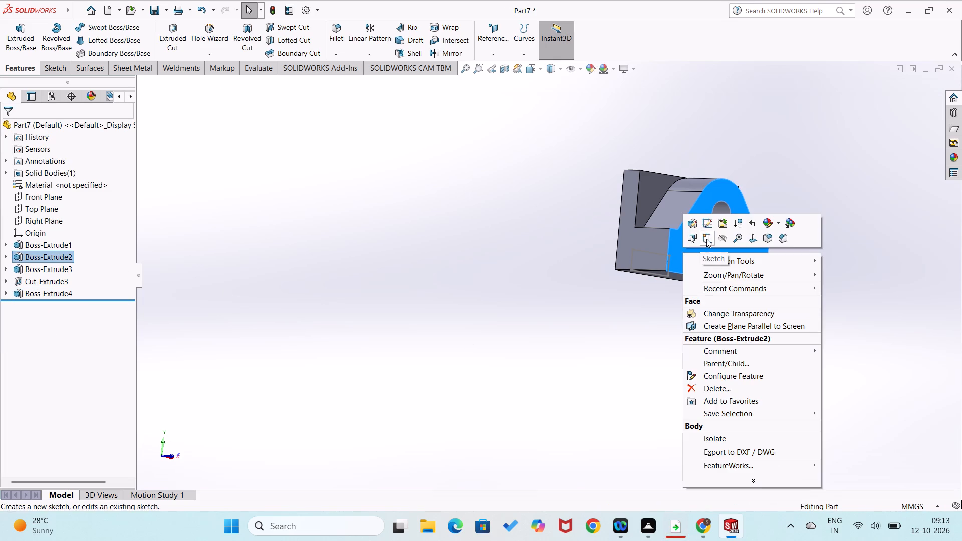
click(706, 239)
right_drag(242, 336, 242, 406)
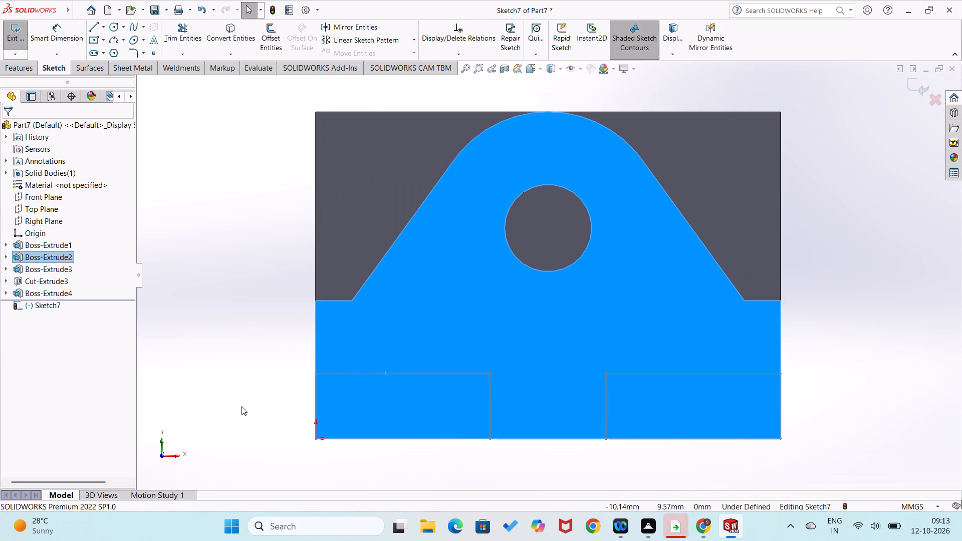
click(315, 441)
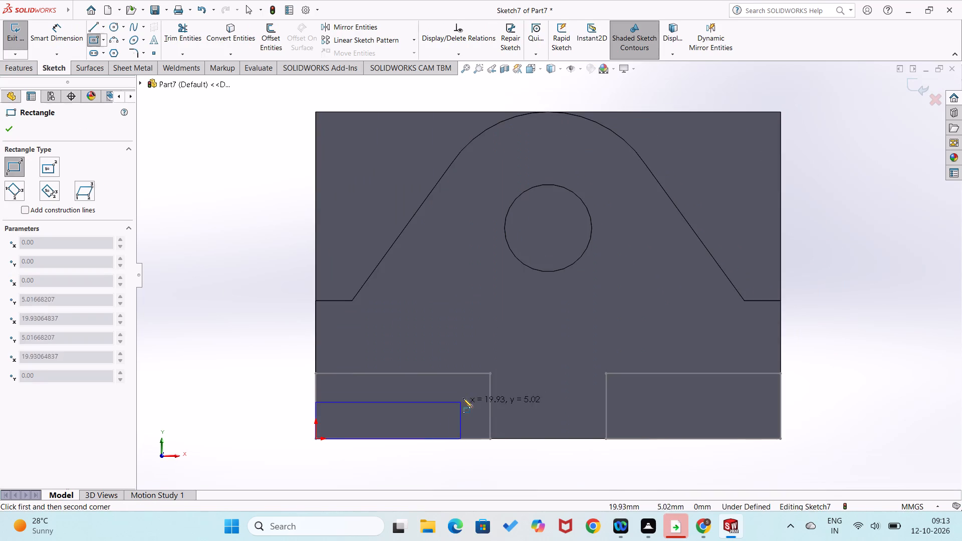
click(490, 373)
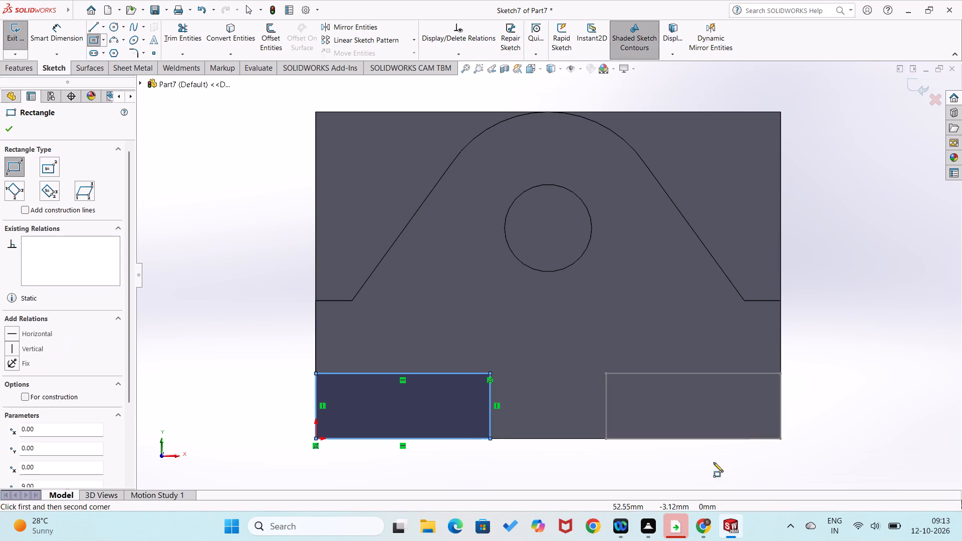
right_drag(795, 434, 804, 339)
right_drag(823, 408, 829, 318)
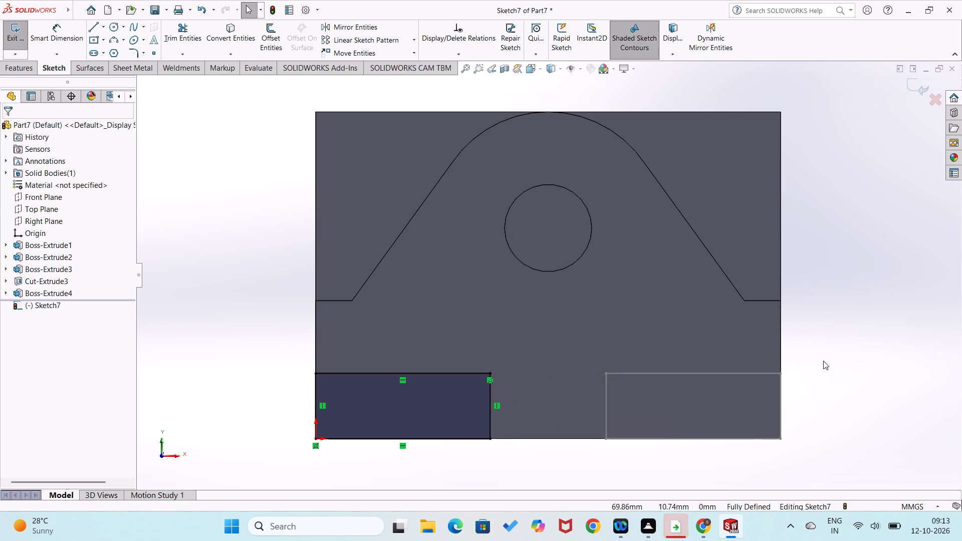
right_drag(832, 330, 842, 393)
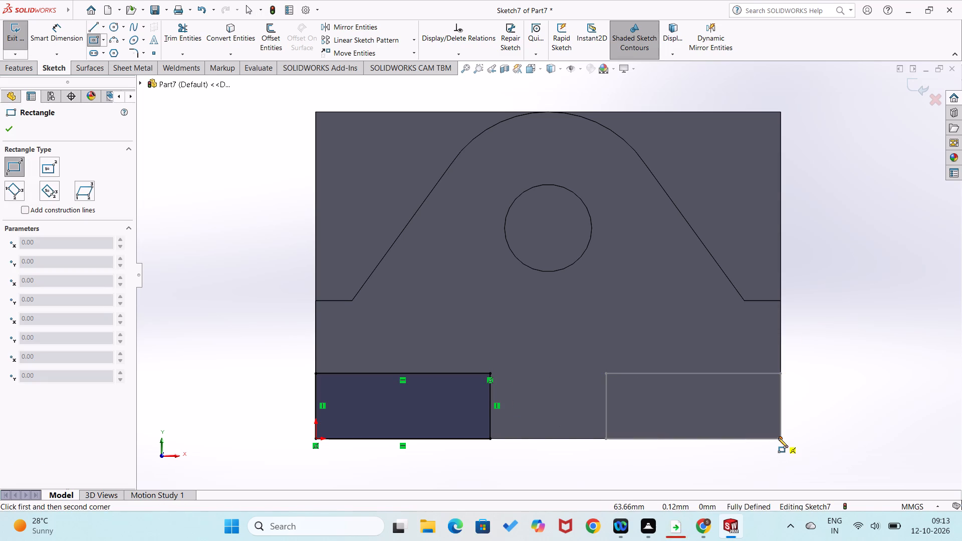
click(778, 438)
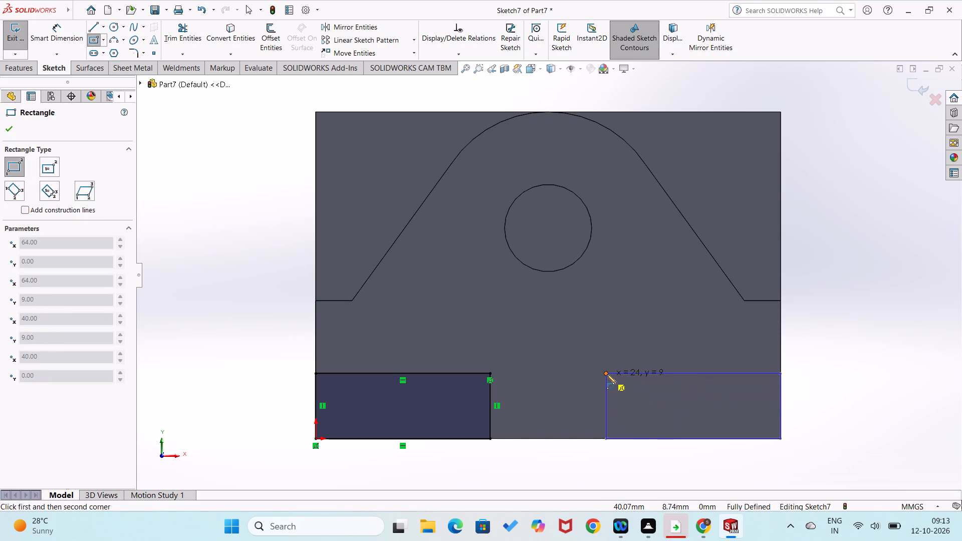
click(607, 374)
right_drag(822, 385, 817, 299)
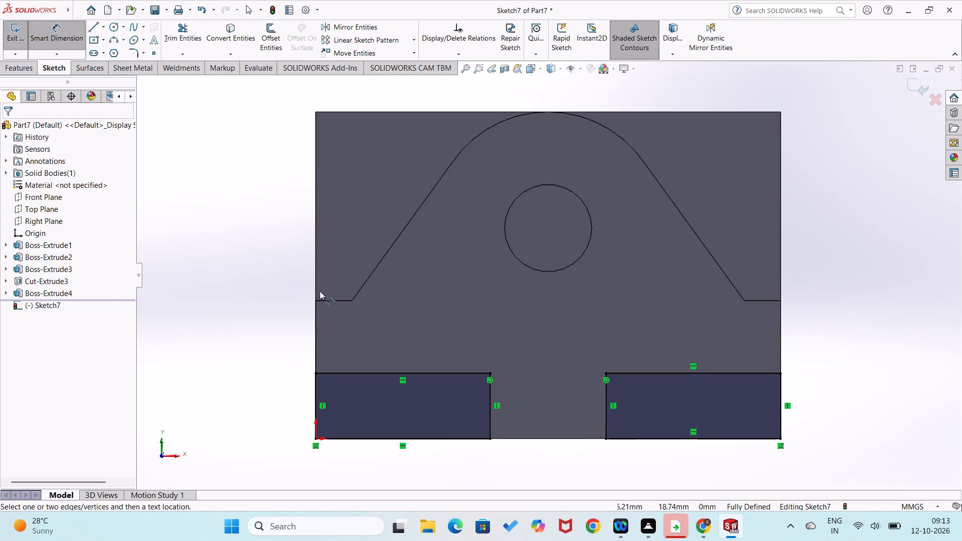
Cut-extrude both corner rectangles to a blind depth of 52 mm, leaving the central tongue under the body.
click(12, 71)
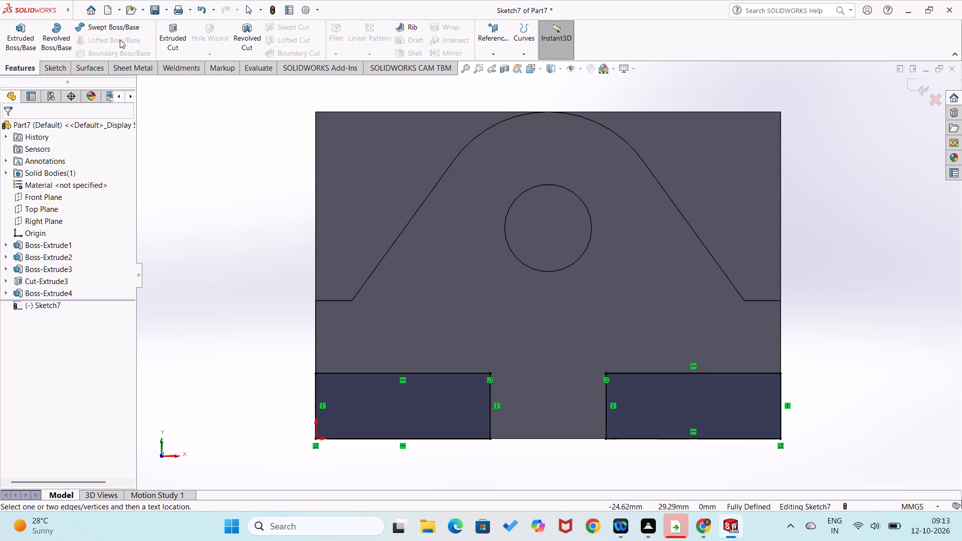
click(172, 47)
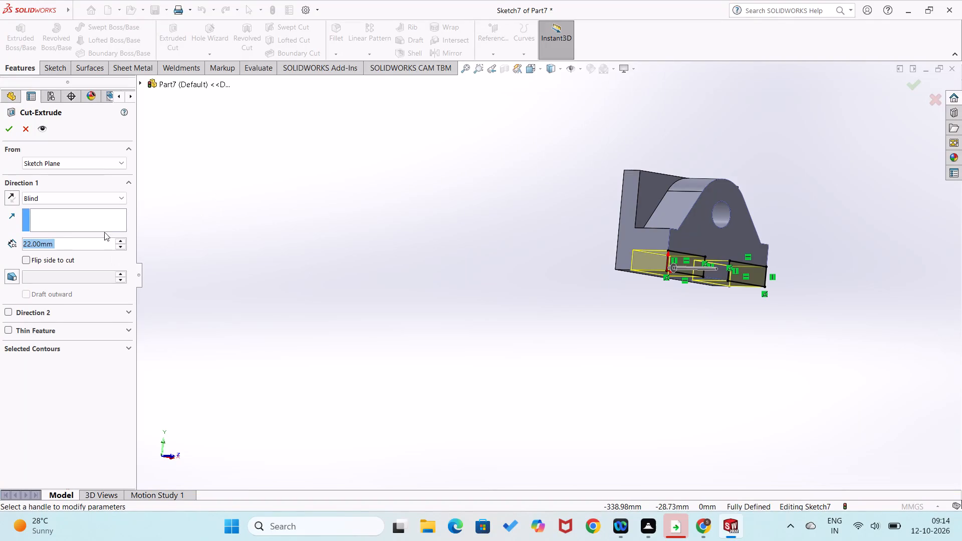
triple_click(124, 241)
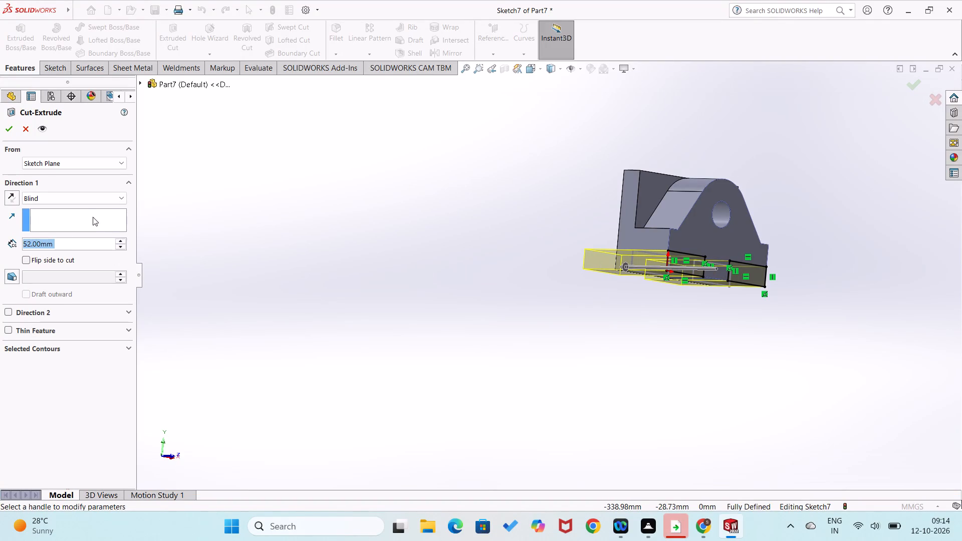
click(15, 128)
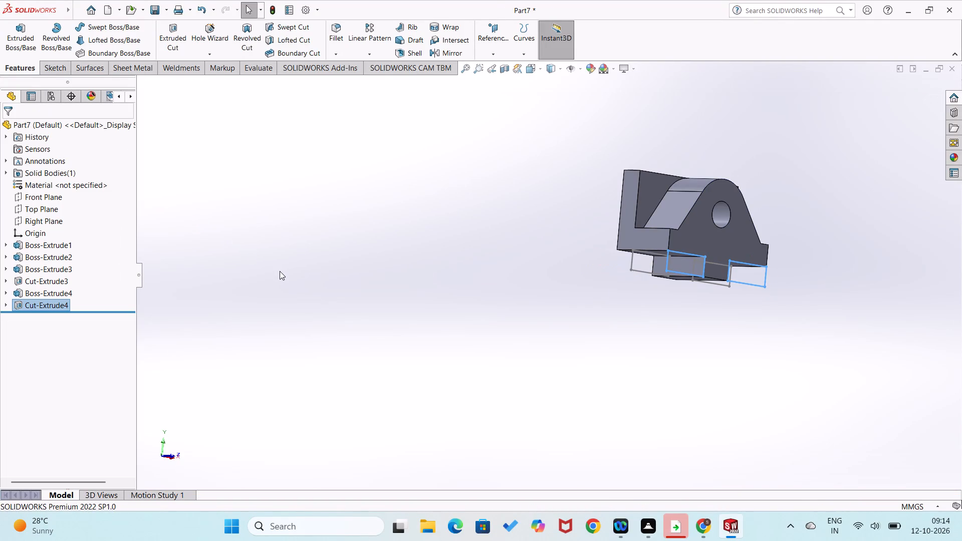
Hide the leftover foot-rectangle sketch showing beneath the body.
click(280, 271)
click(378, 286)
middle_drag(443, 299, 378, 334)
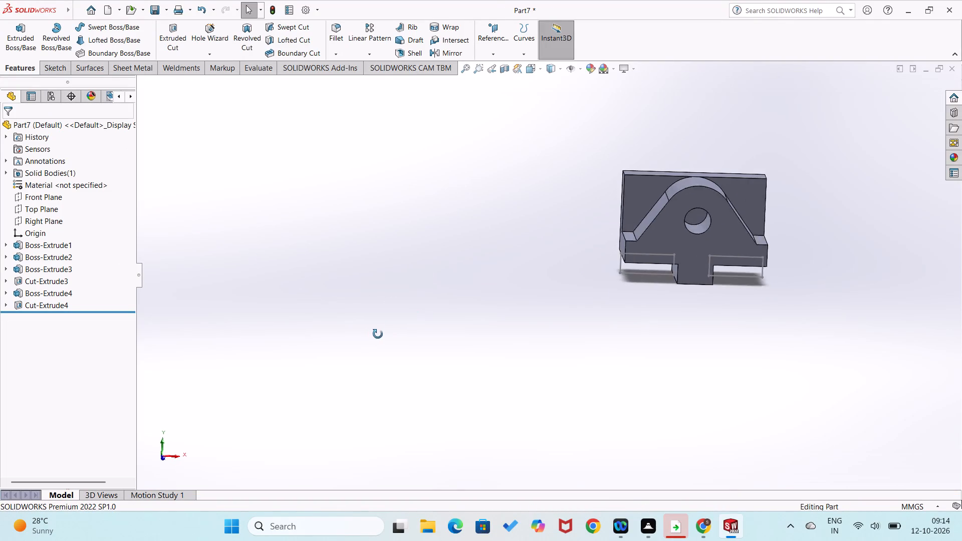
middle_drag(378, 334, 371, 335)
middle_drag(431, 327, 481, 278)
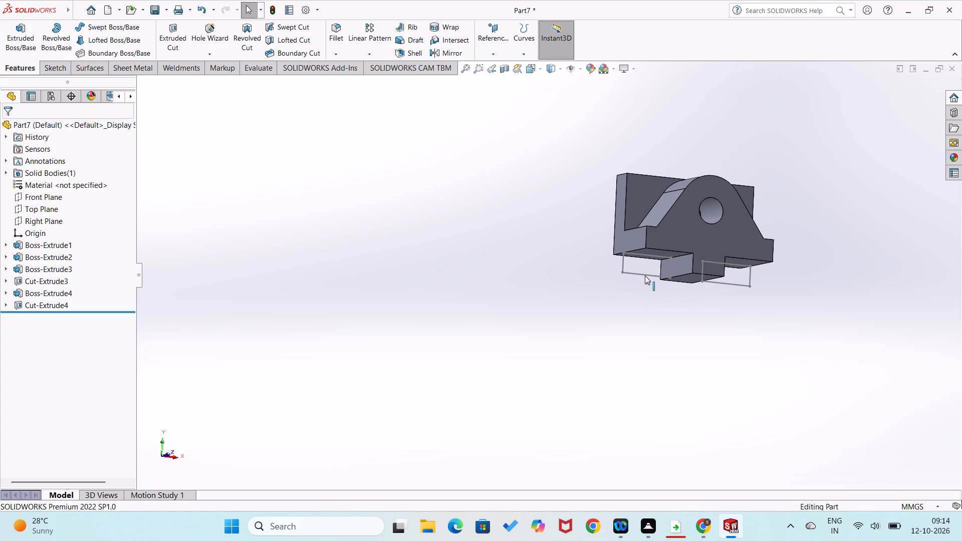
right_click(645, 276)
click(669, 259)
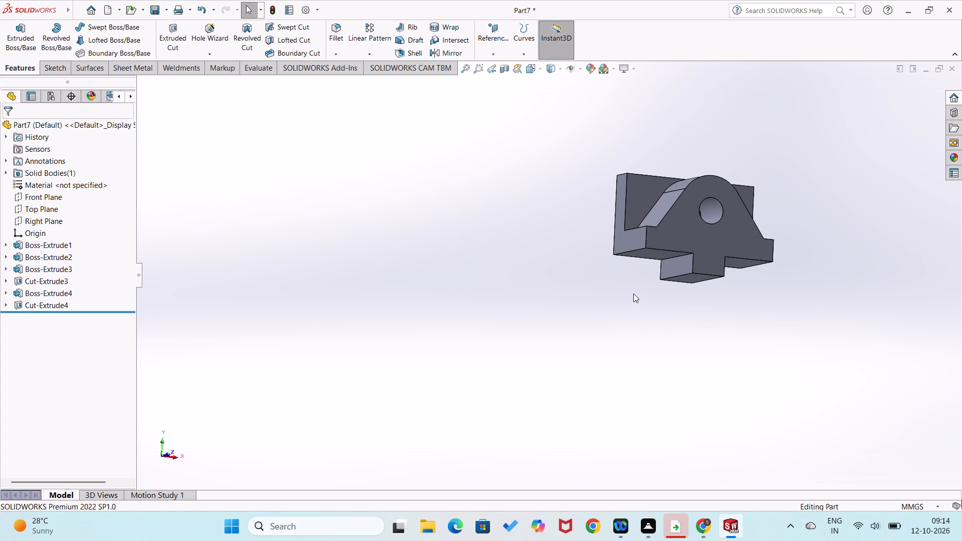
Fillet the two inner edges where the boss's sloped sides meet the flat ledges with a 3 mm radius.
middle_drag(573, 342, 555, 378)
scroll(556, 375, up, 1)
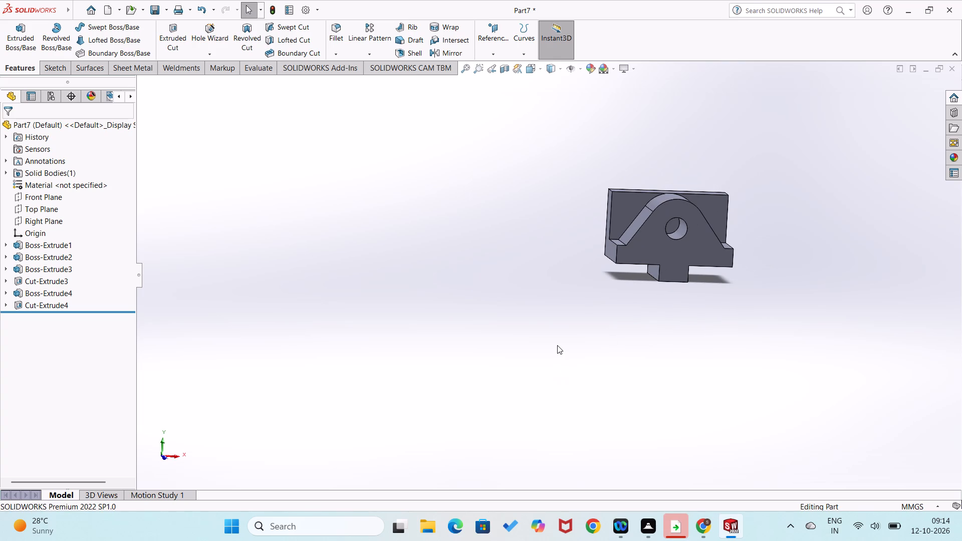
key(ctrl+7)
click(335, 345)
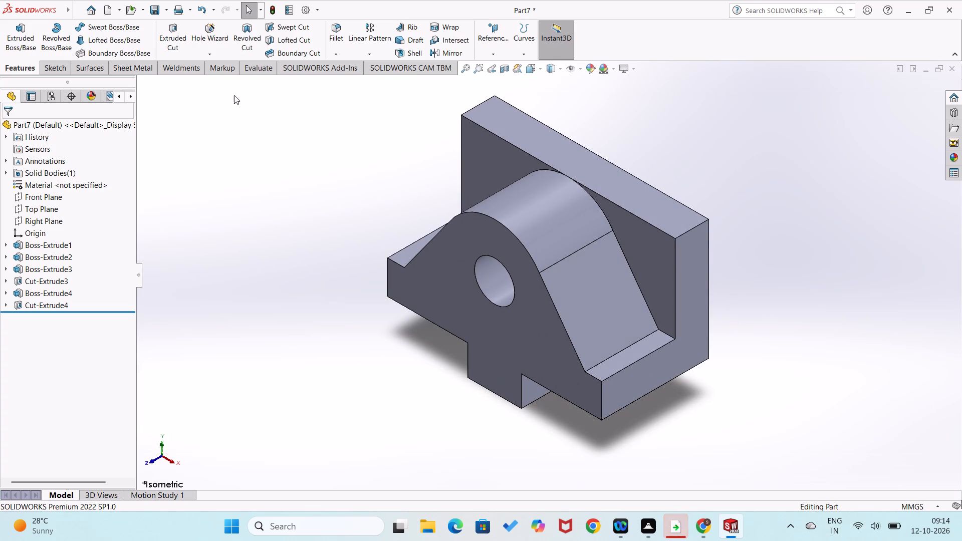
click(339, 55)
click(345, 67)
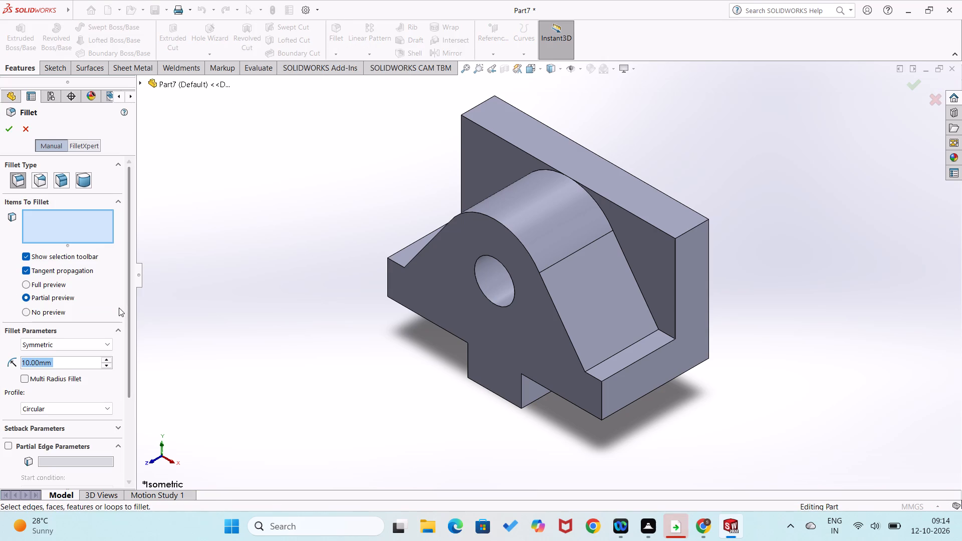
key(3)
key(Return)
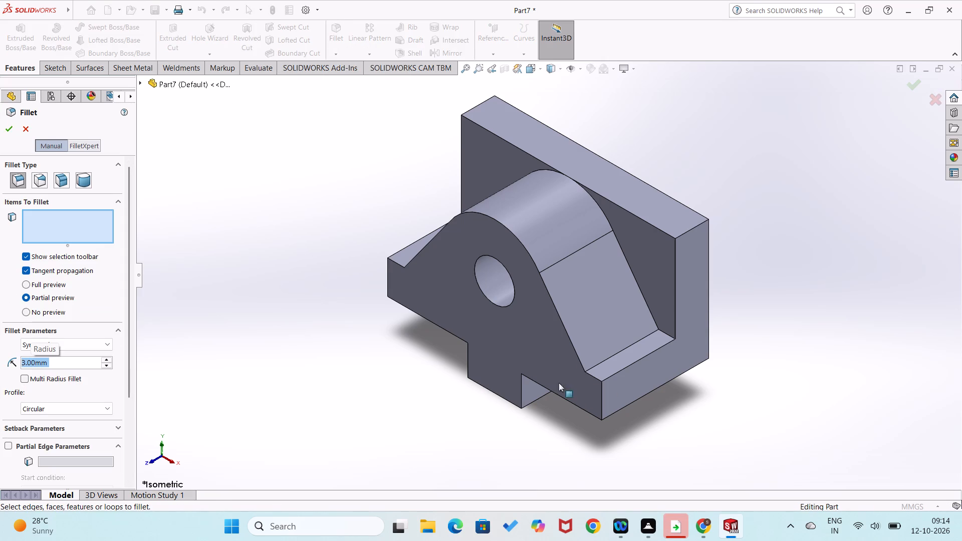
click(615, 354)
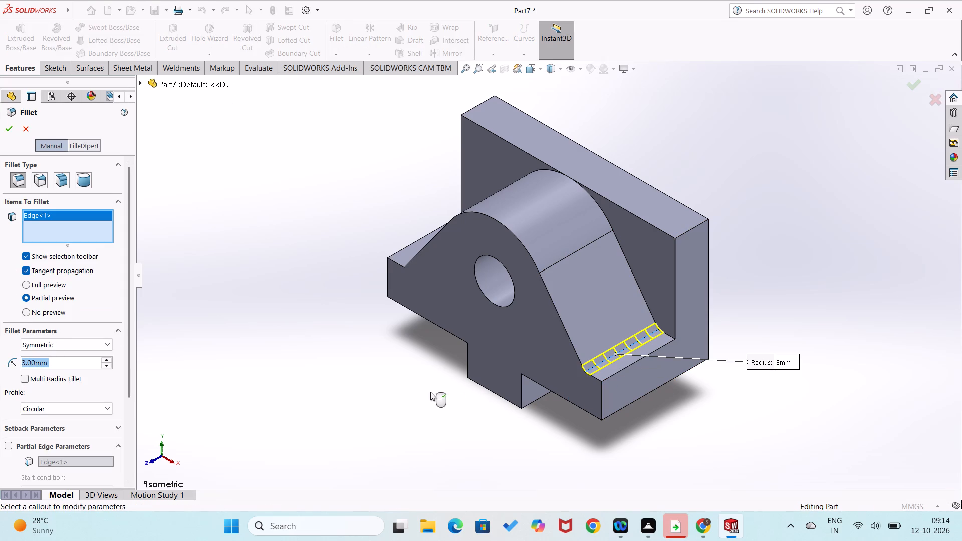
middle_drag(317, 343, 382, 420)
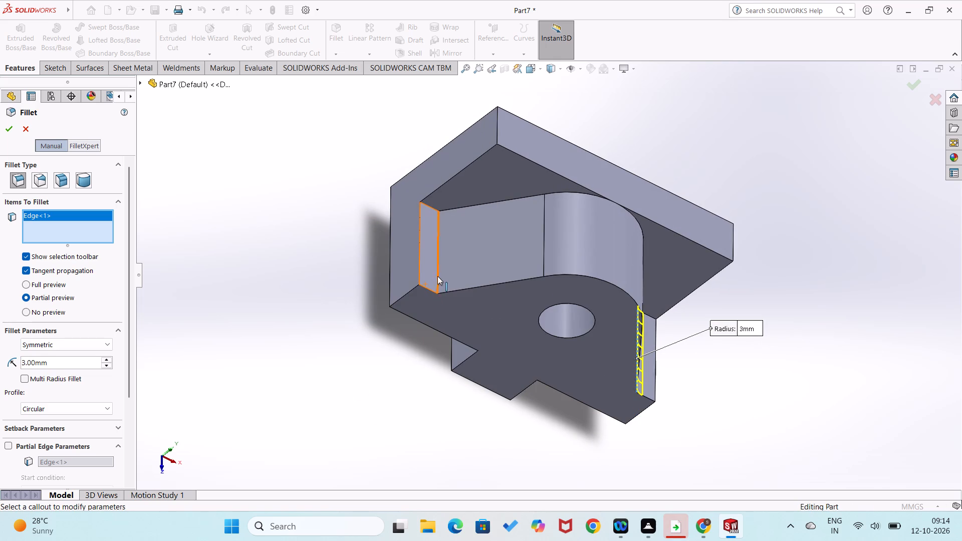
click(437, 276)
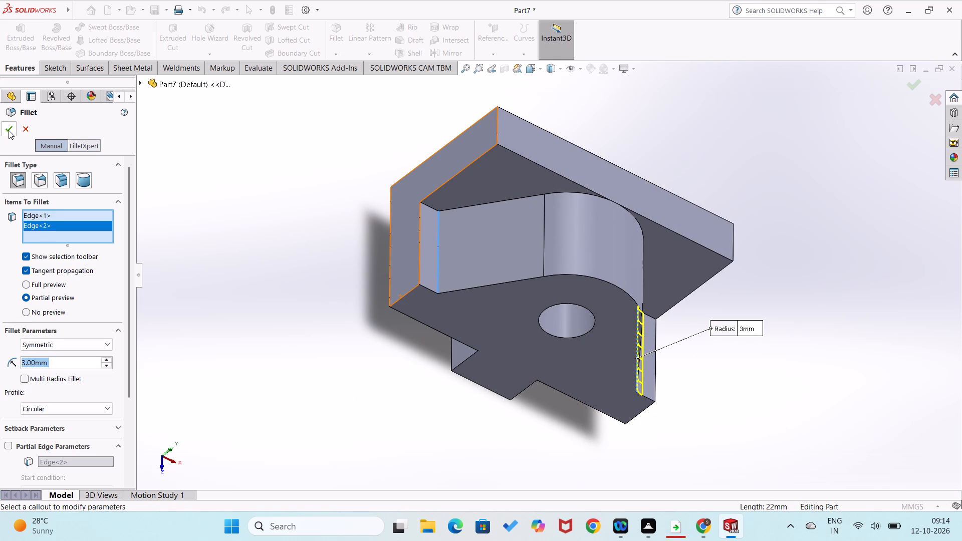
click(9, 130)
click(221, 303)
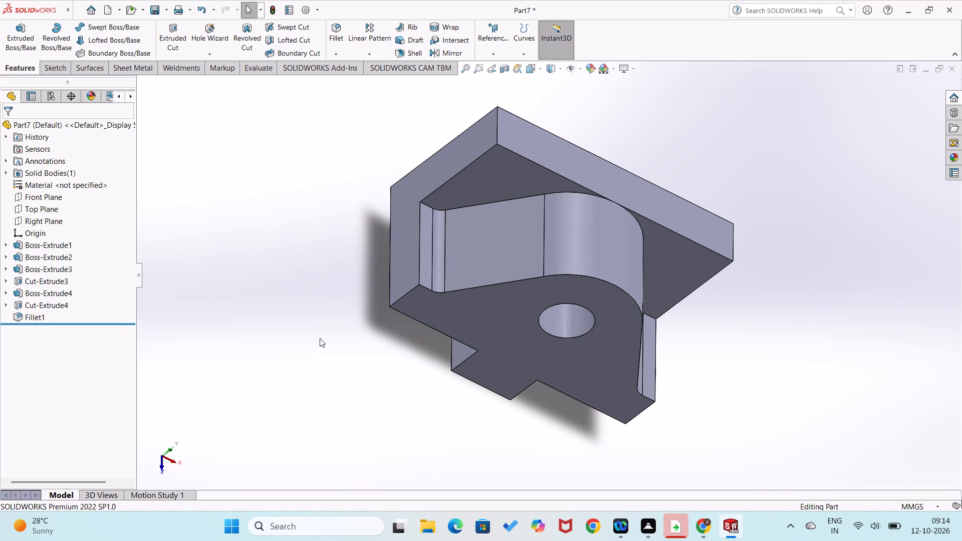
Save the part as "vive jaw" in the Naidu 40 folder and close it.
middle_drag(320, 338, 305, 293)
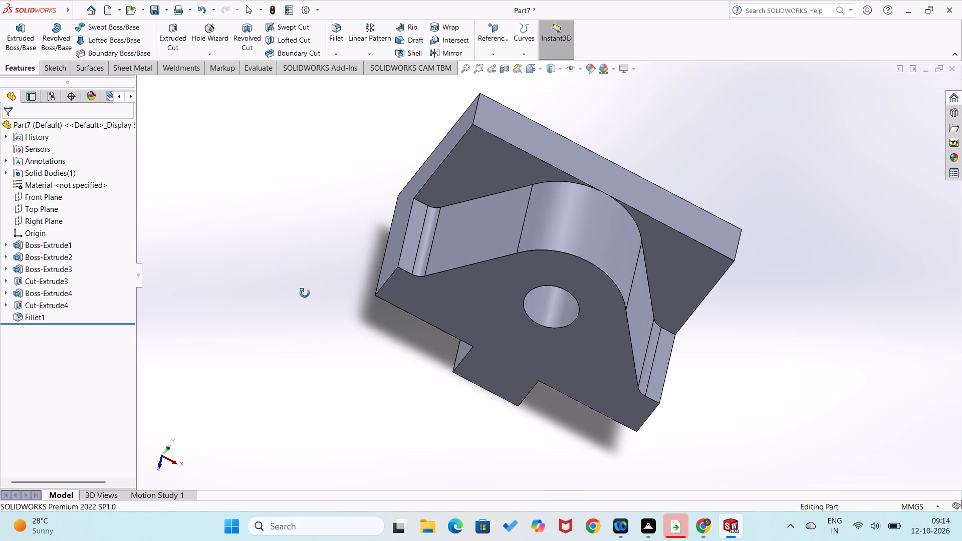
middle_drag(305, 293, 318, 235)
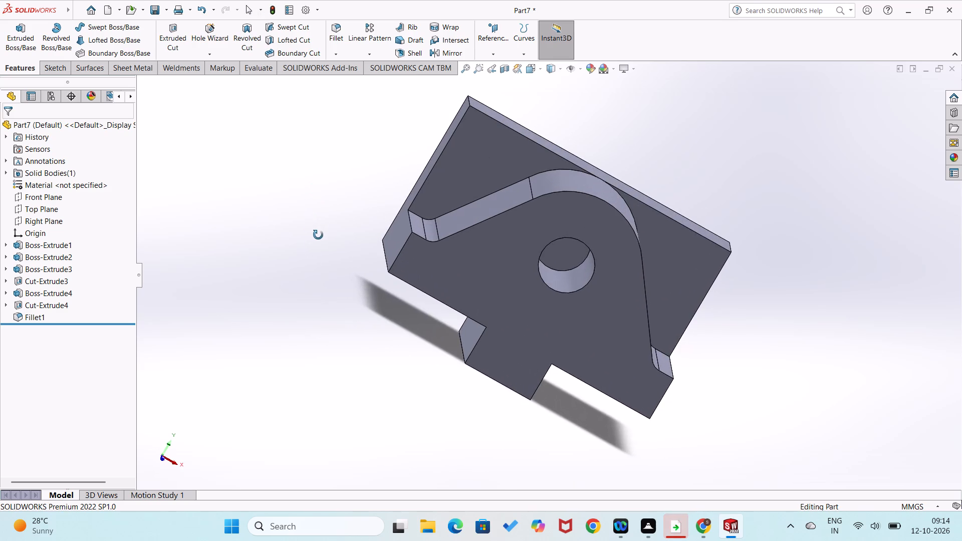
middle_drag(318, 235, 321, 210)
scroll(321, 210, up, 1)
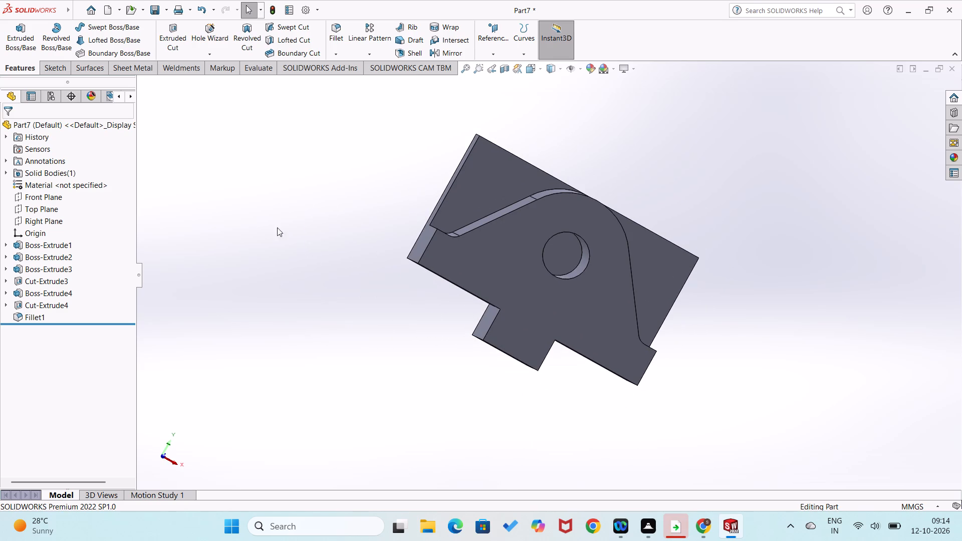
key(ctrl+s)
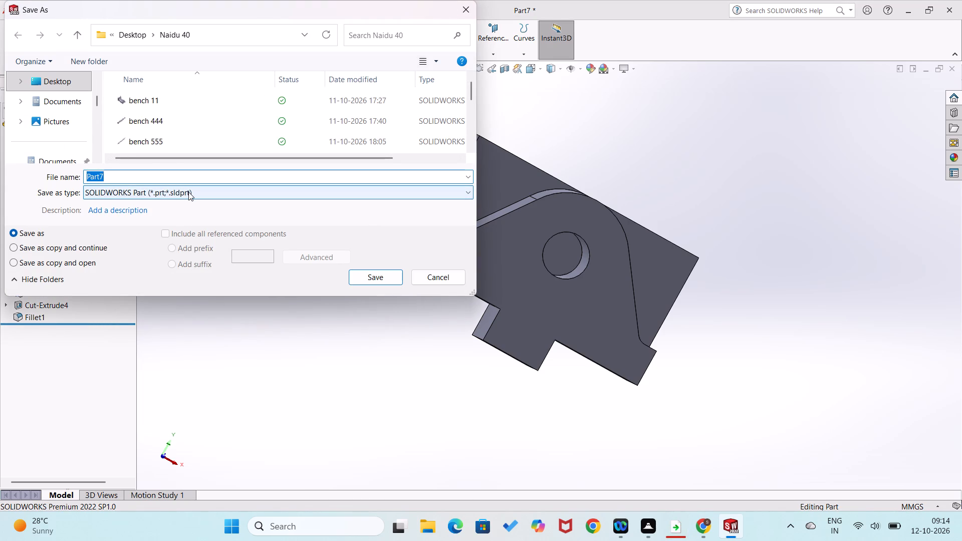
text(vive jaw)
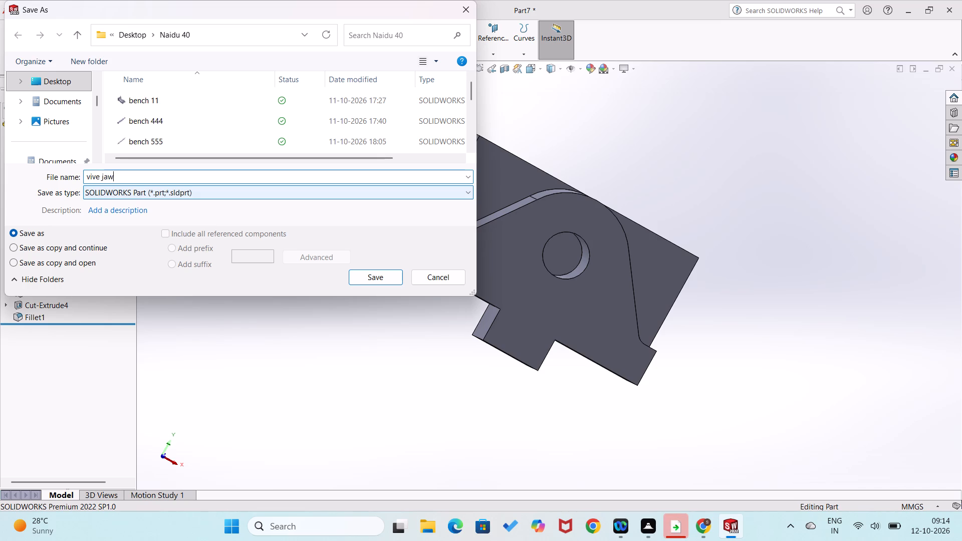
key(space)
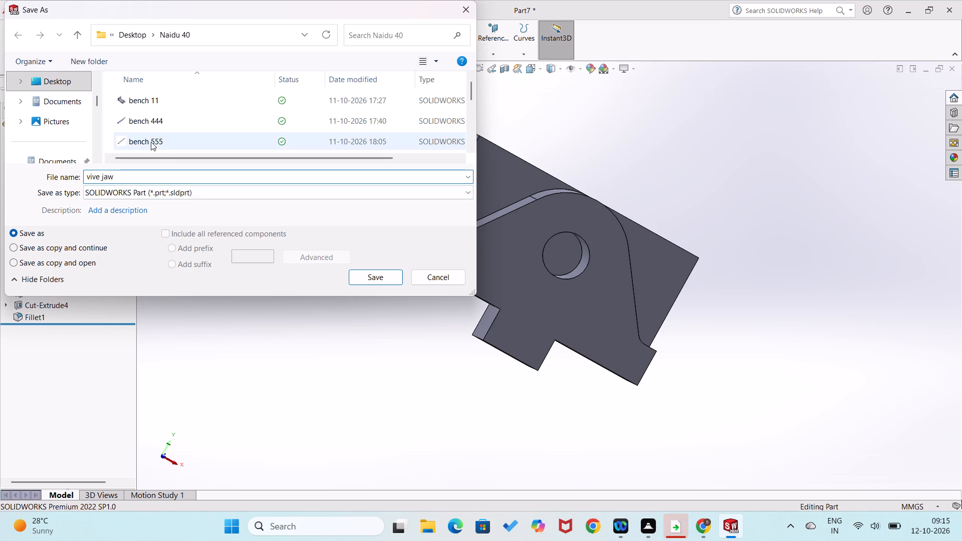
click(377, 278)
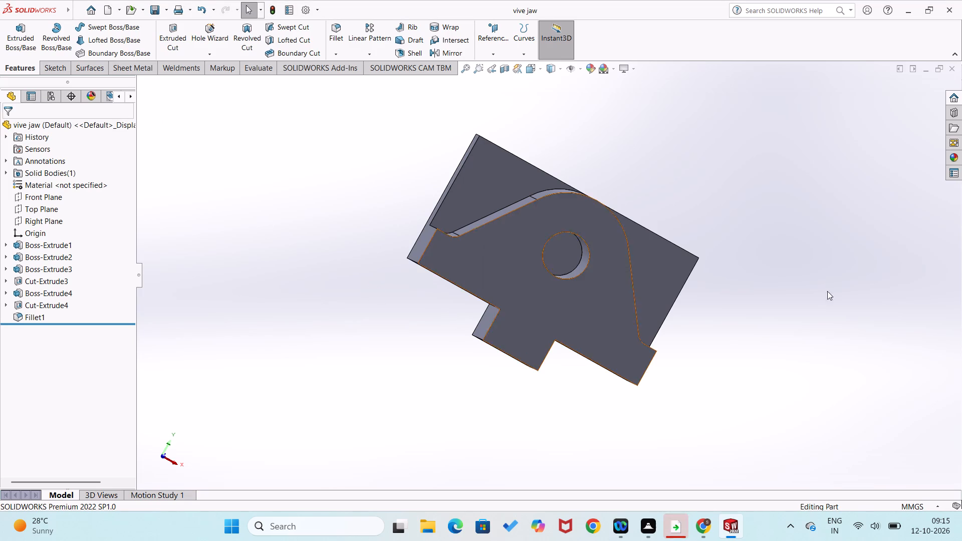
click(955, 67)
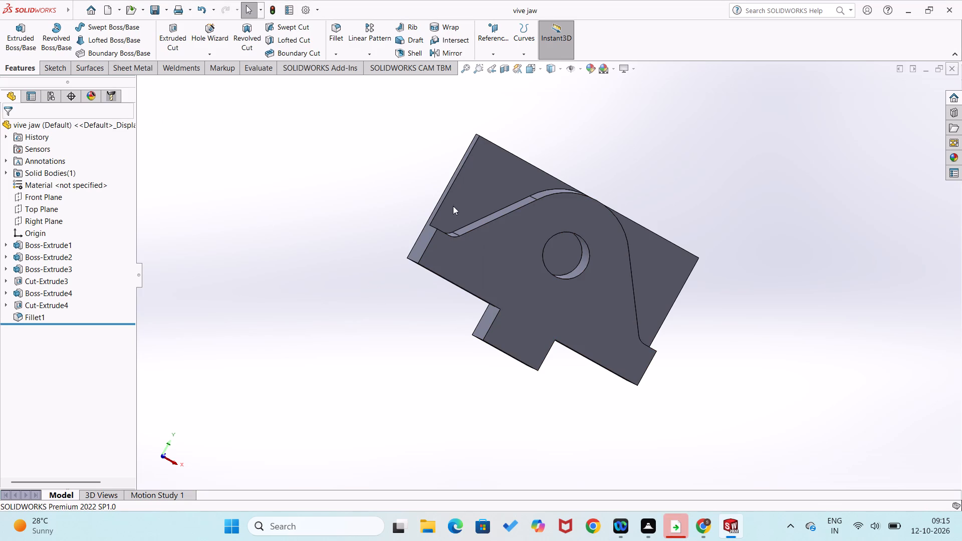
Create a new part document.
click(92, 8)
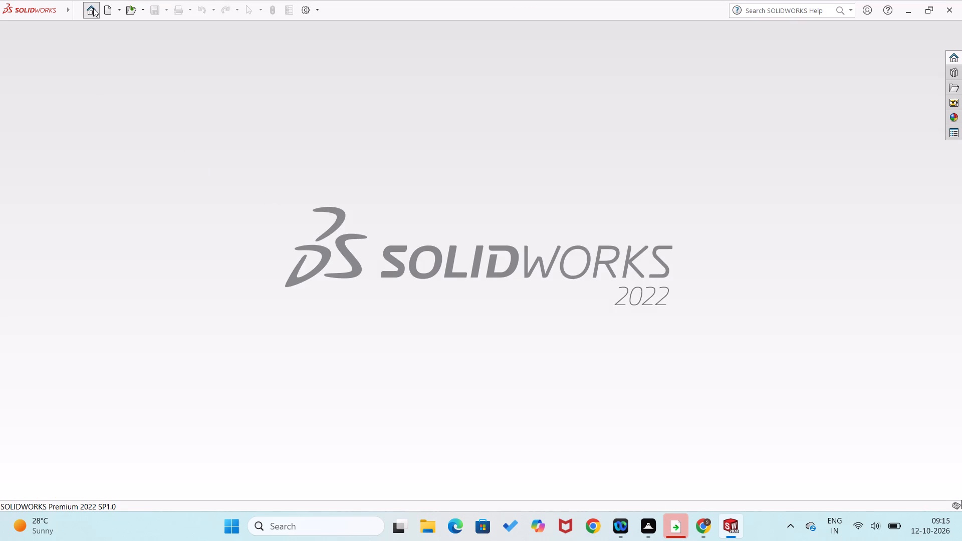
click(262, 131)
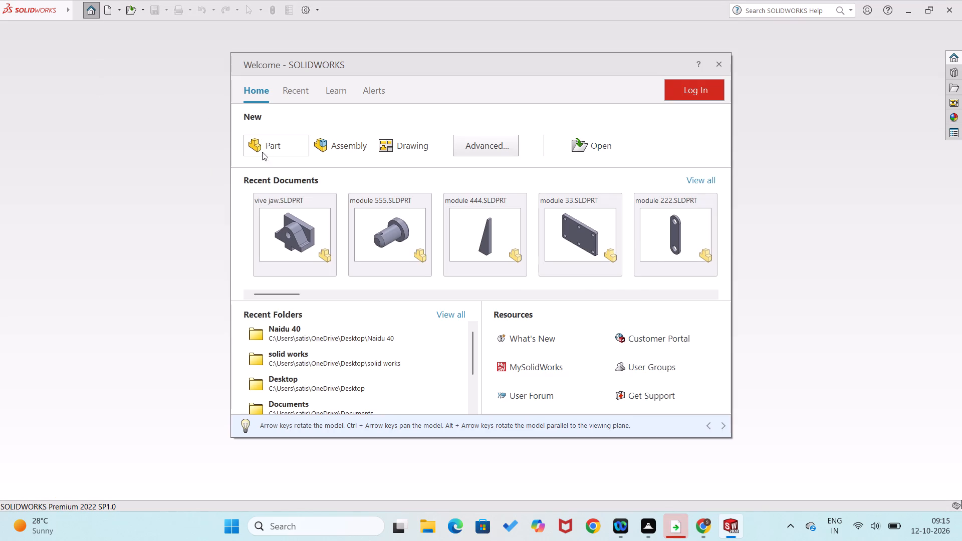
click(262, 153)
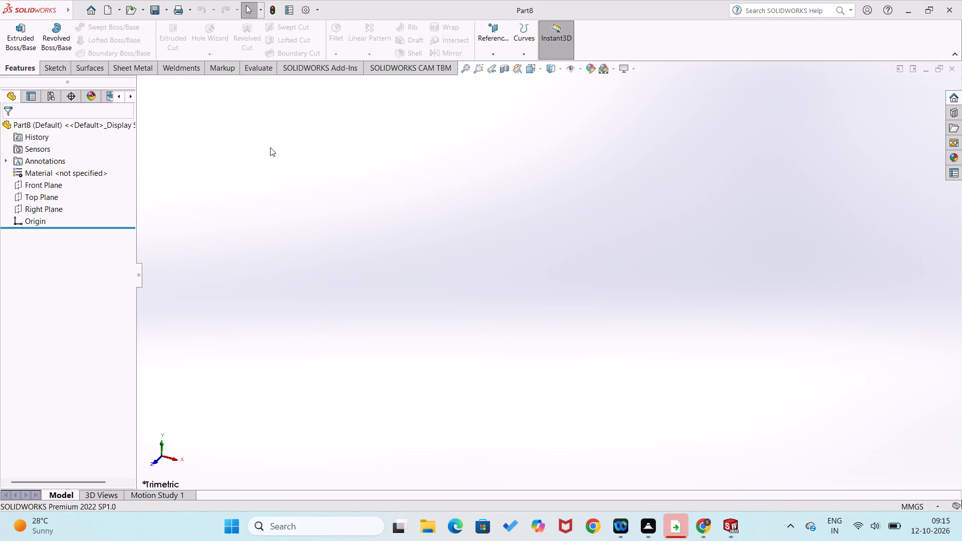
Start a sketch on the Front Plane and draw a vertical construction line about 83 mm long upward from the origin.
right_click(47, 187)
click(59, 168)
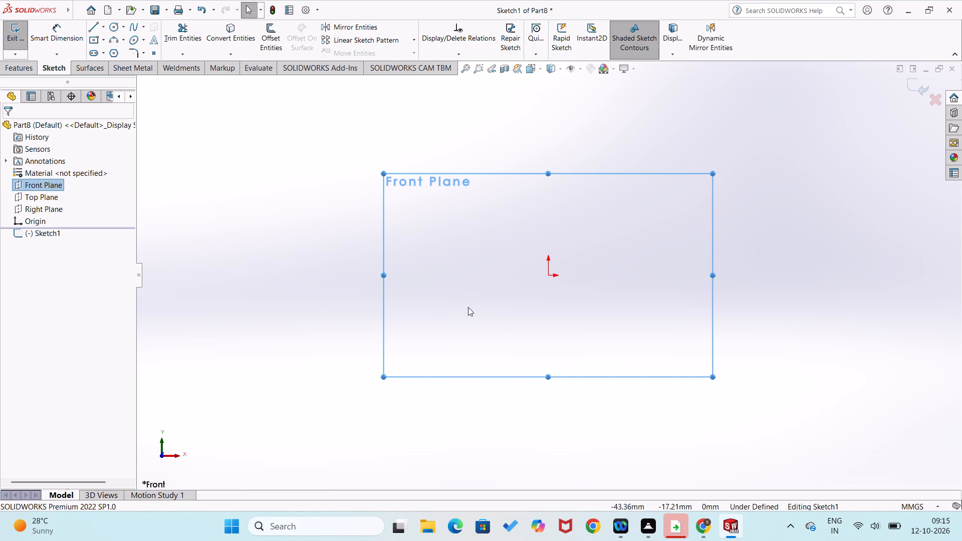
right_drag(473, 314, 517, 316)
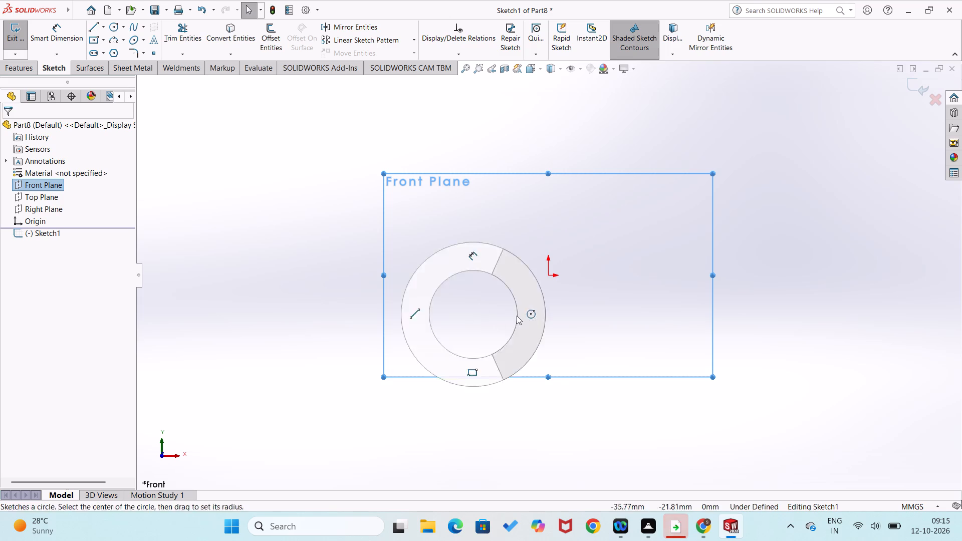
right_drag(517, 316, 542, 306)
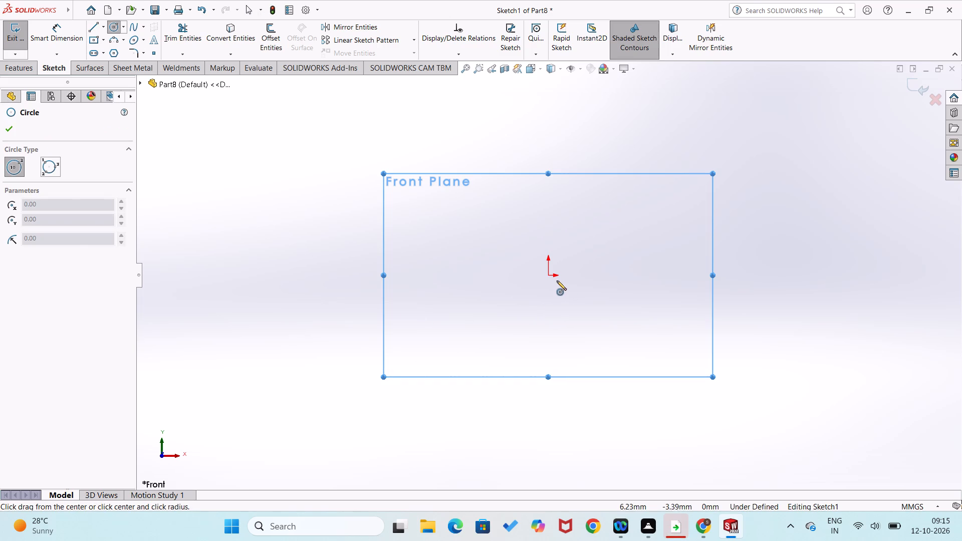
right_drag(569, 302, 511, 332)
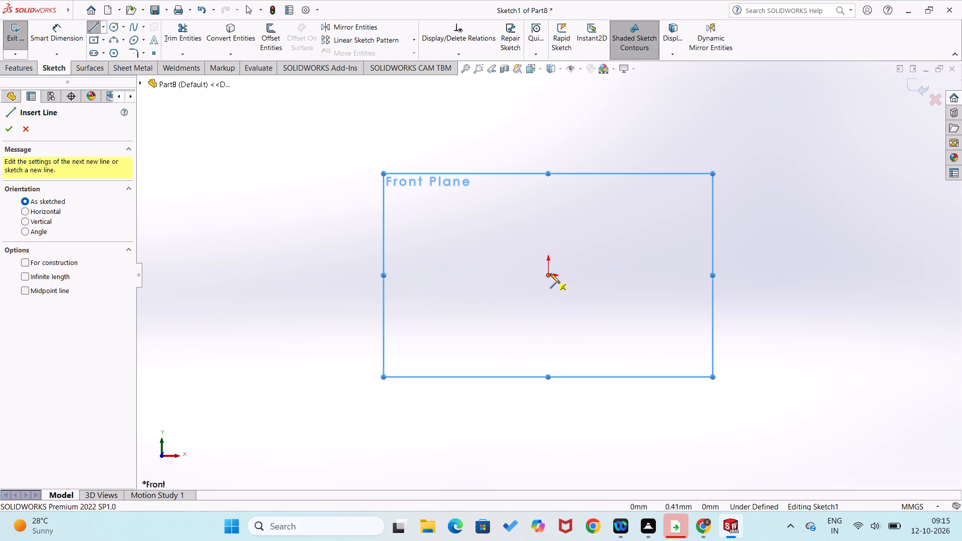
drag(548, 275, 548, 270)
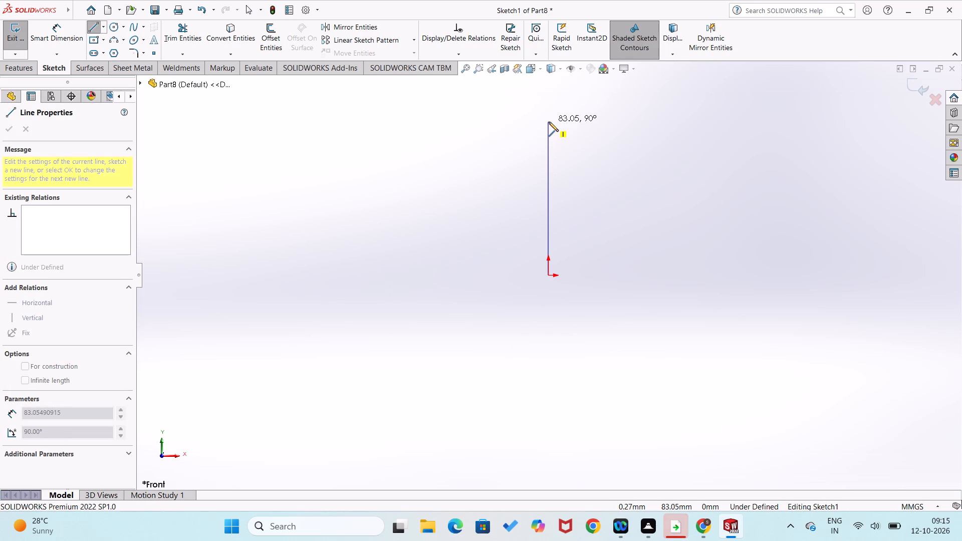
click(548, 121)
right_click(548, 121)
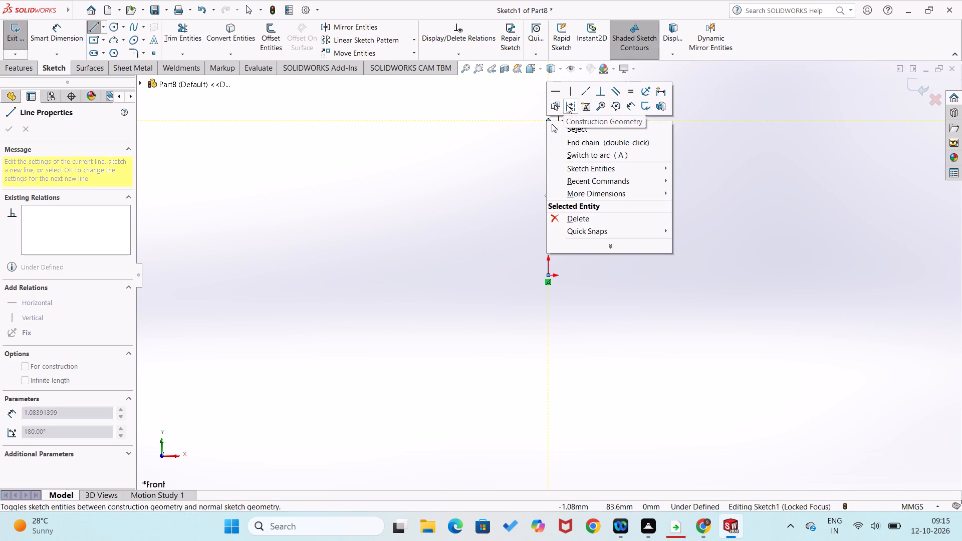
click(568, 105)
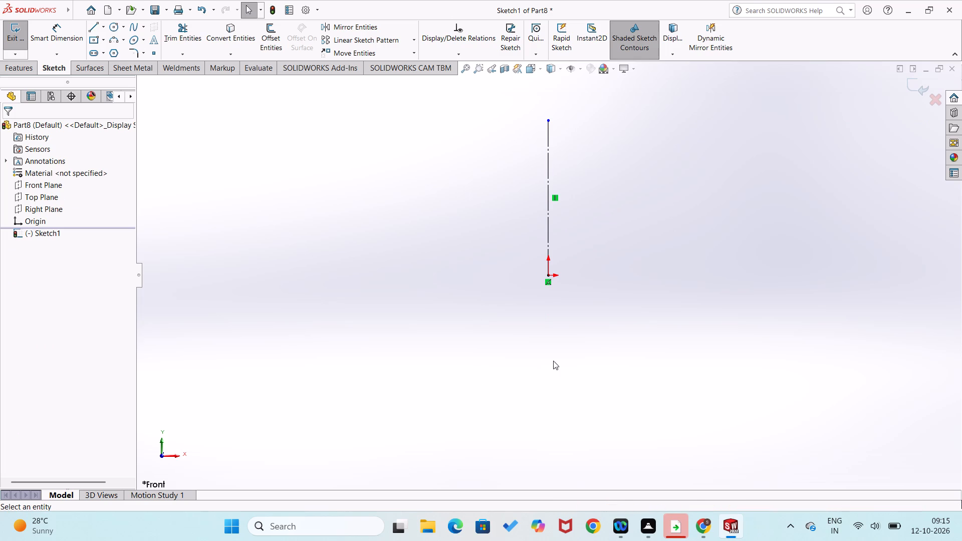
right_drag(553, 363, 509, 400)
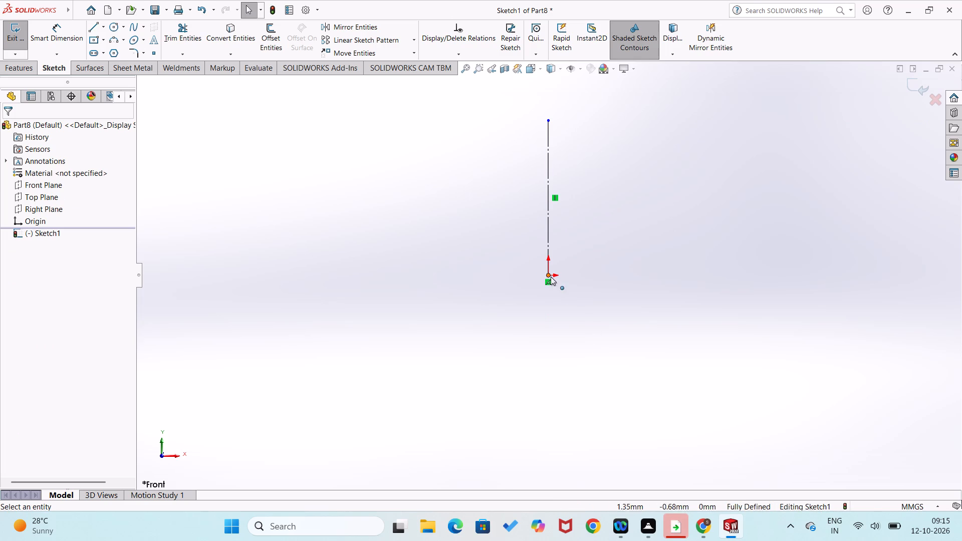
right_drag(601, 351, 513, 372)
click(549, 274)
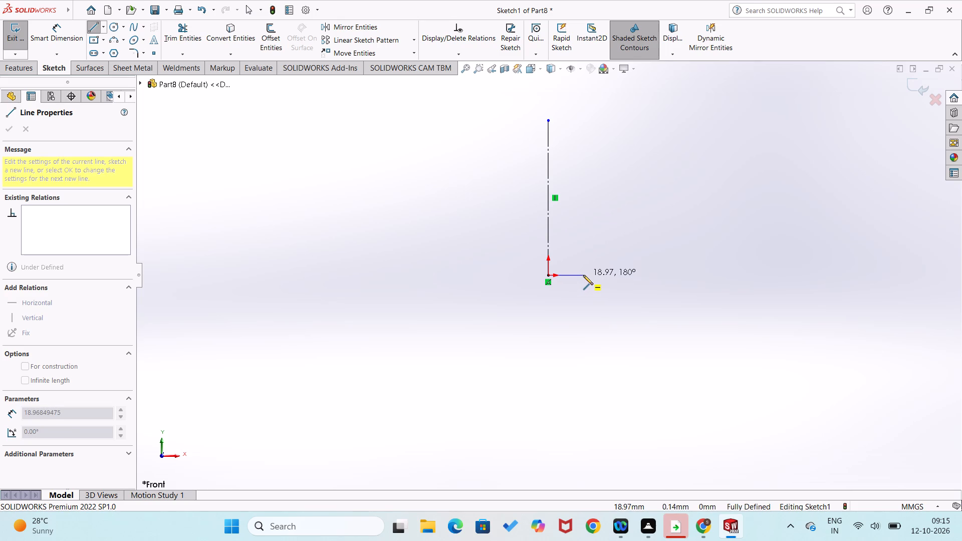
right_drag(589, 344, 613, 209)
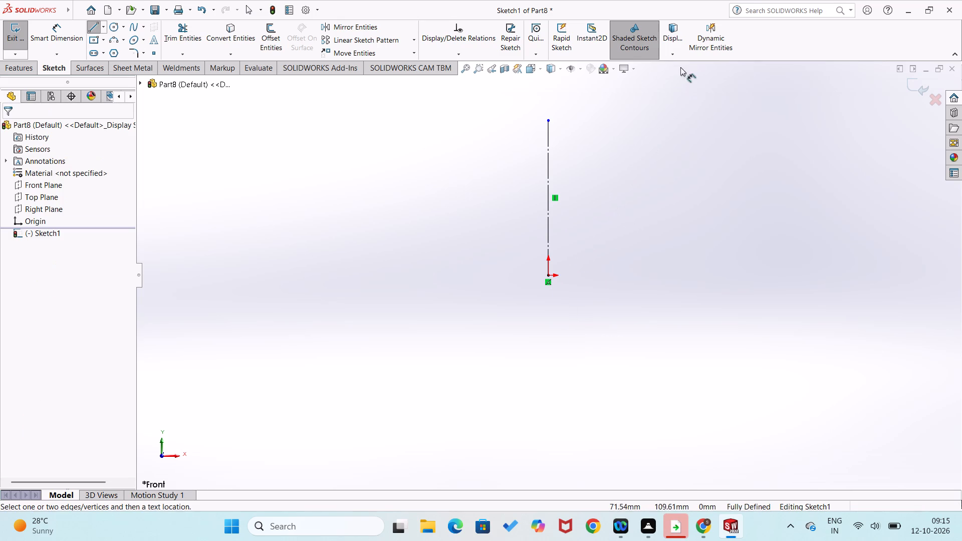
Turn on dynamic mirroring about the vertical construction line.
click(707, 32)
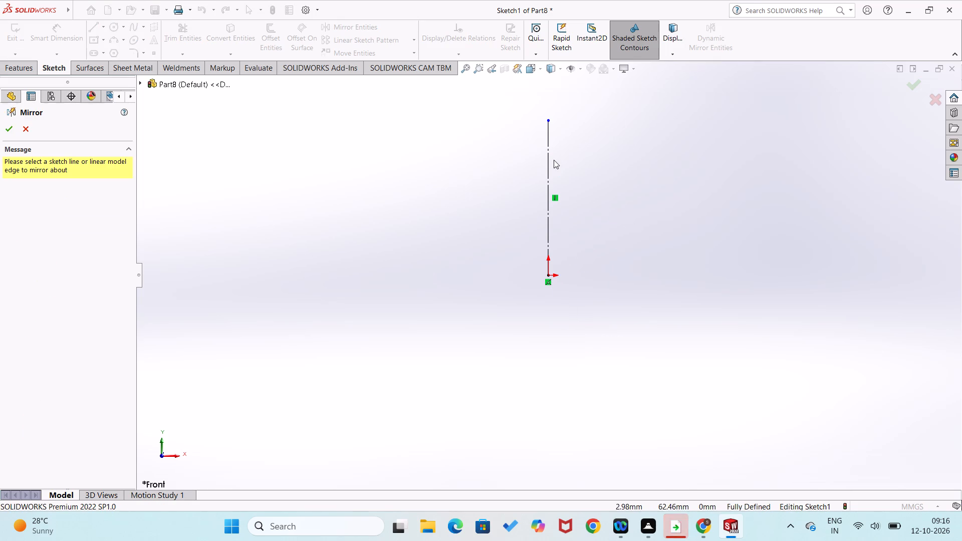
click(549, 163)
Sketch the mirrored profile from the origin: half-base about 20 mm, side about 53 mm, outward slope about 27 mm, top about 32 mm, and central notch.
right_drag(641, 218, 593, 292)
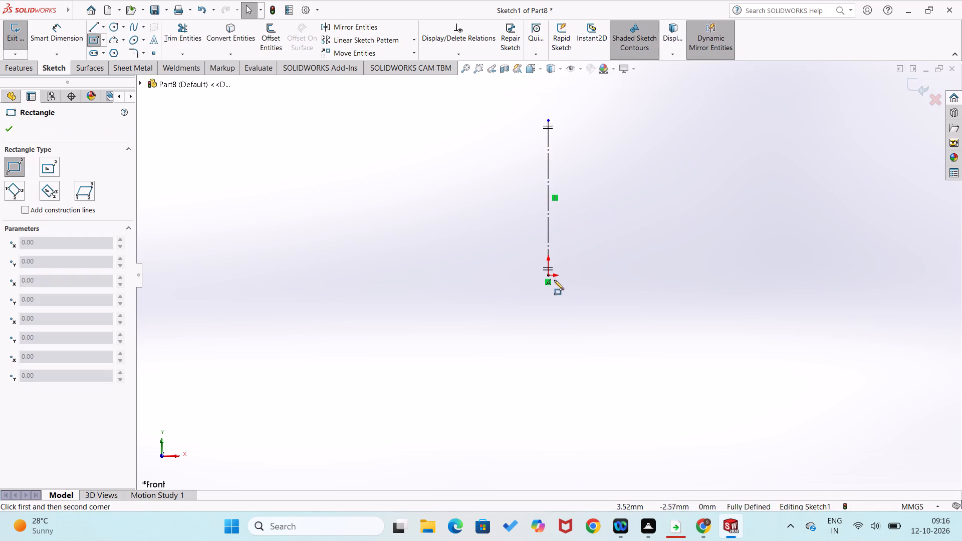
right_drag(644, 307, 456, 302)
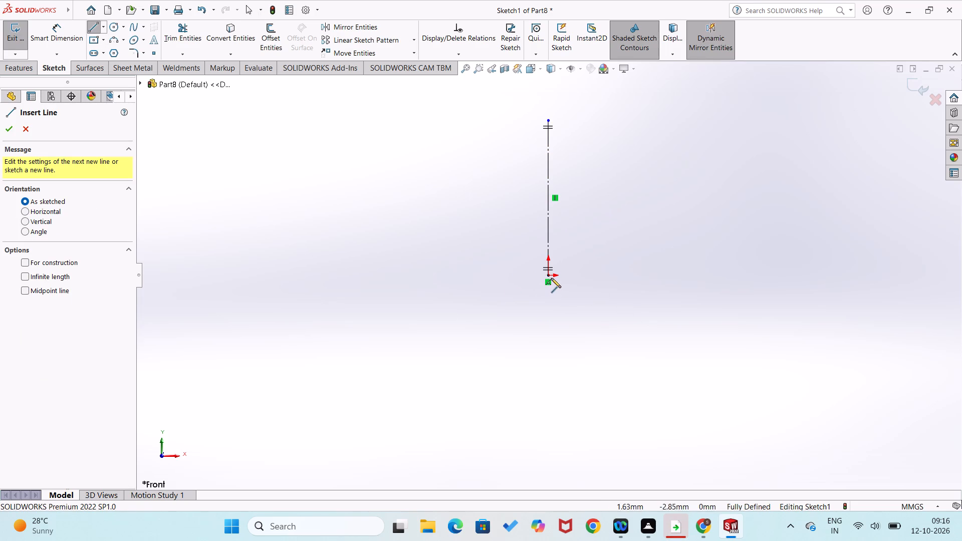
drag(548, 275, 555, 276)
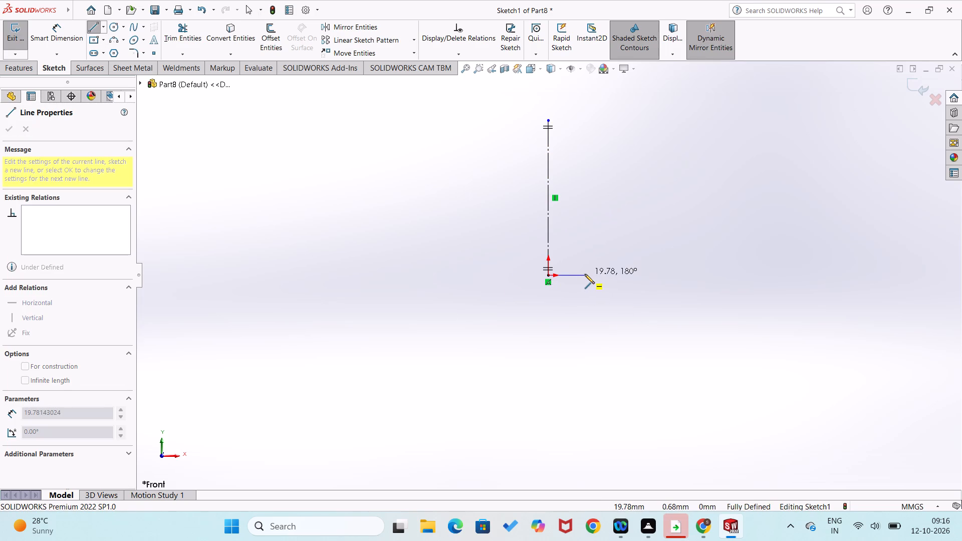
click(585, 274)
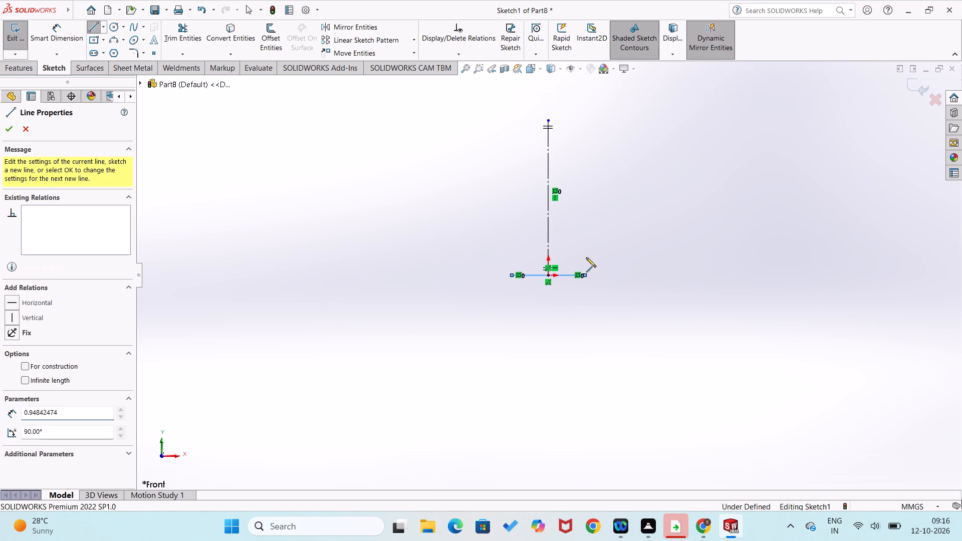
click(585, 177)
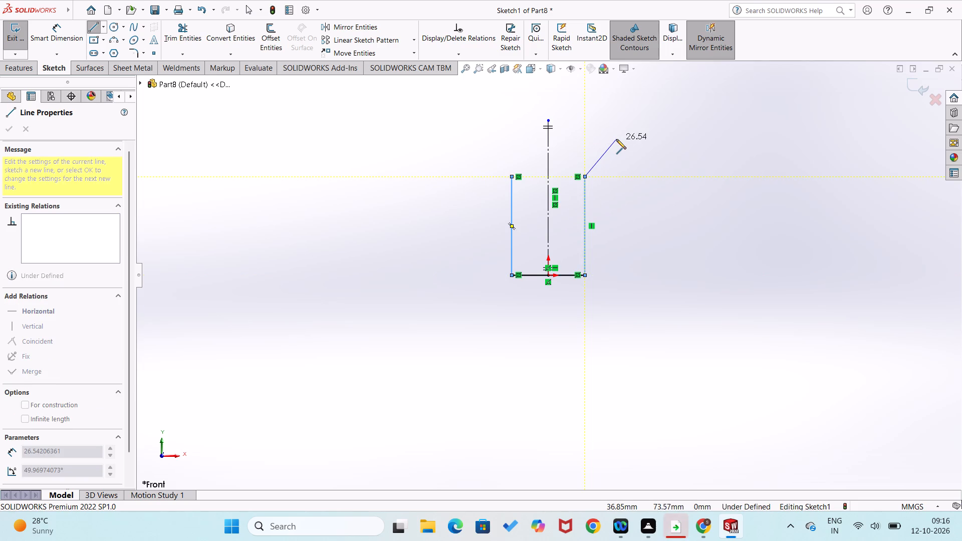
click(616, 139)
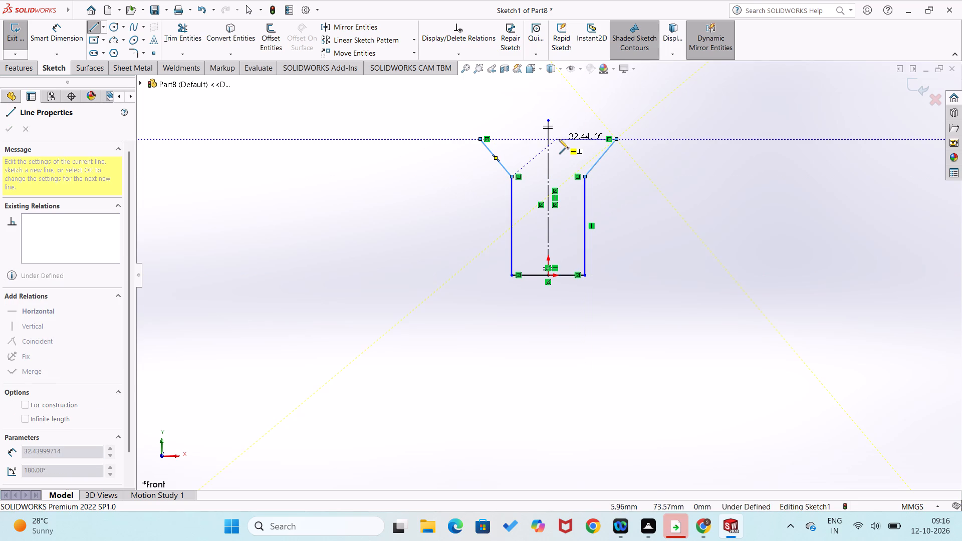
click(559, 139)
click(558, 154)
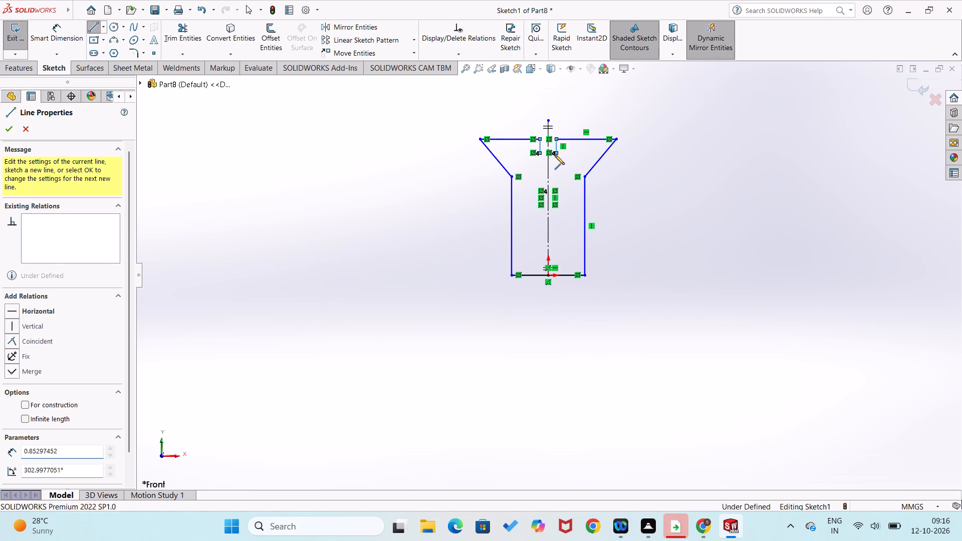
scroll(547, 156, down, 4)
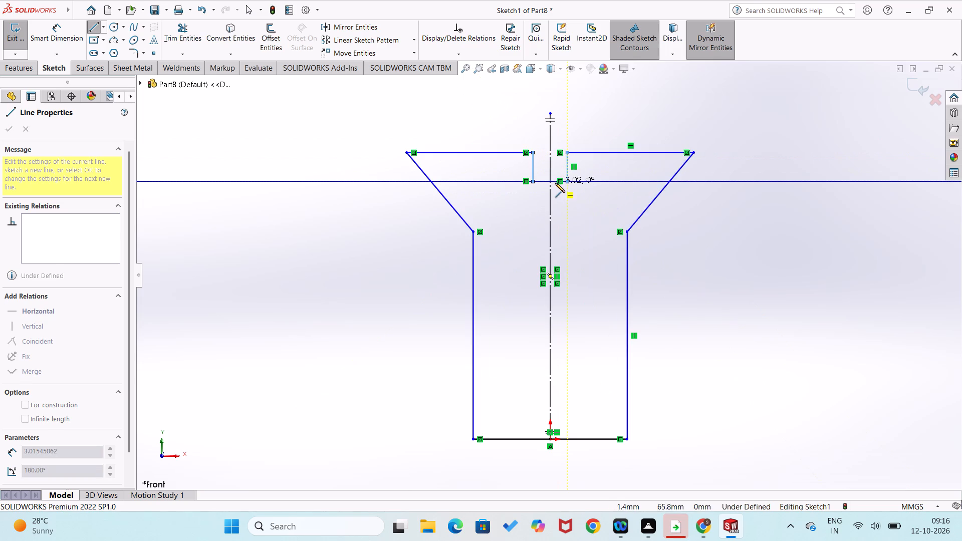
click(549, 182)
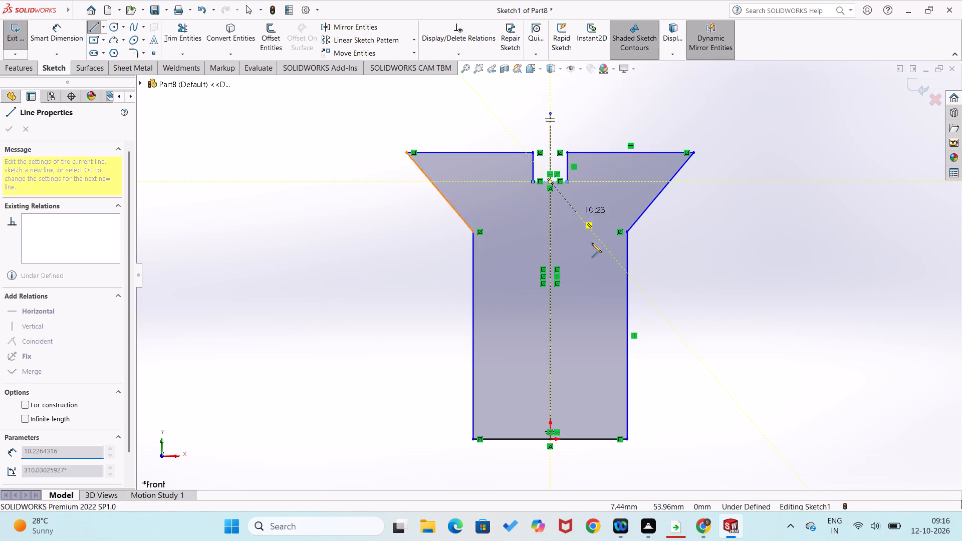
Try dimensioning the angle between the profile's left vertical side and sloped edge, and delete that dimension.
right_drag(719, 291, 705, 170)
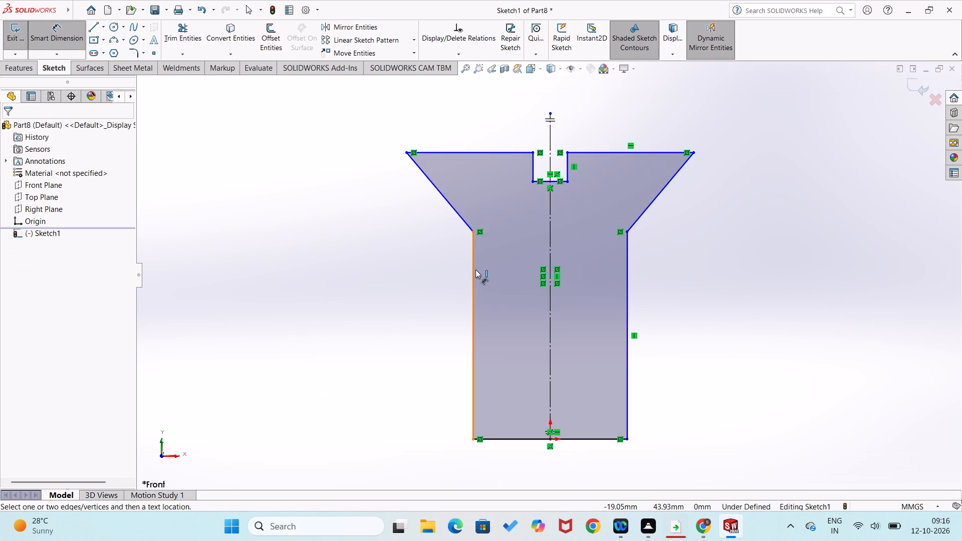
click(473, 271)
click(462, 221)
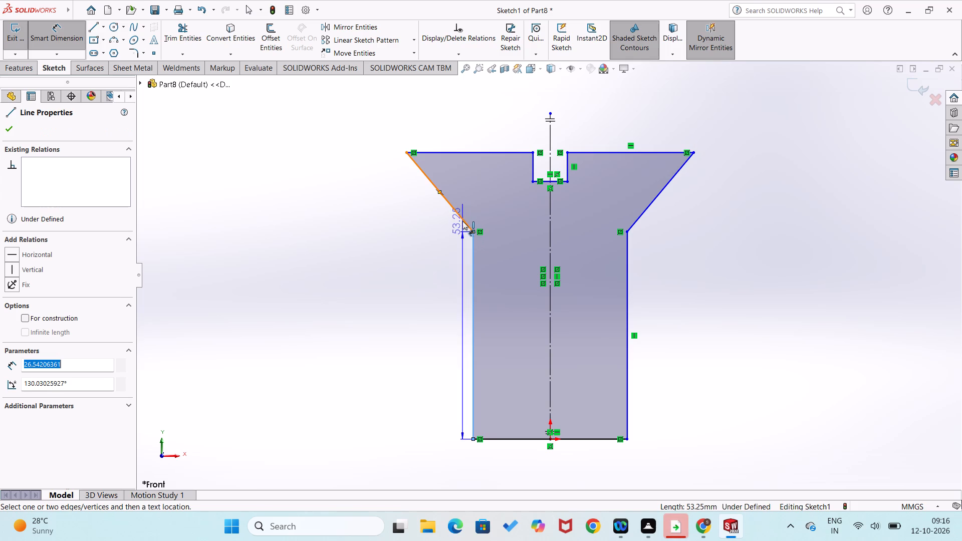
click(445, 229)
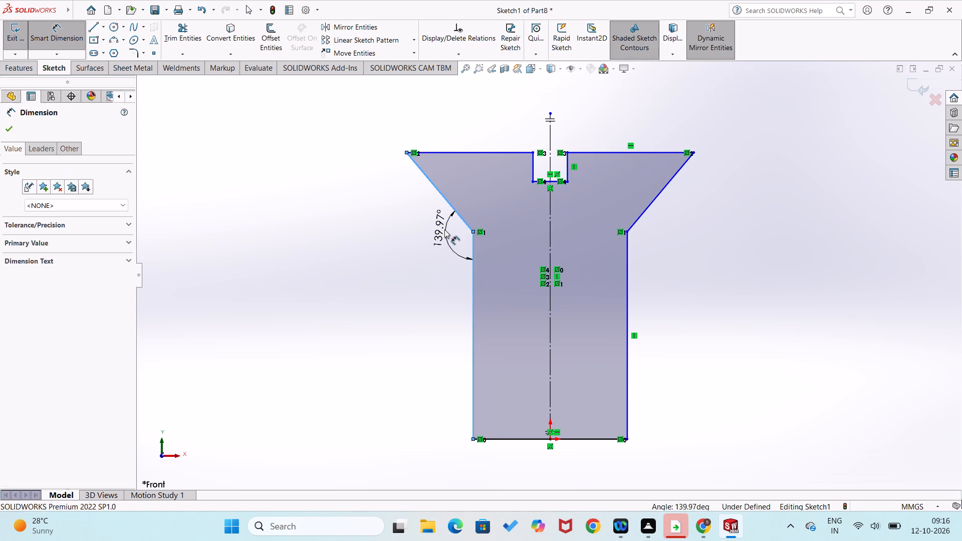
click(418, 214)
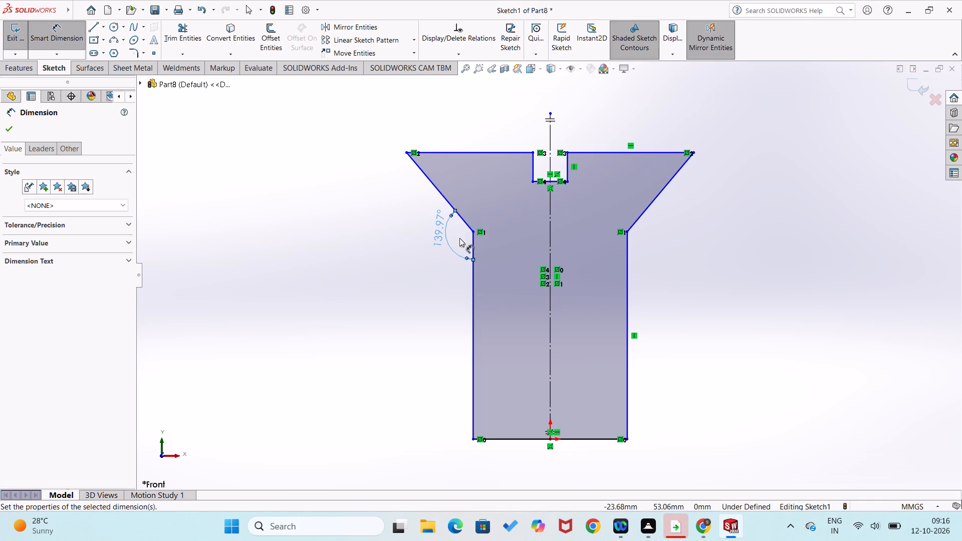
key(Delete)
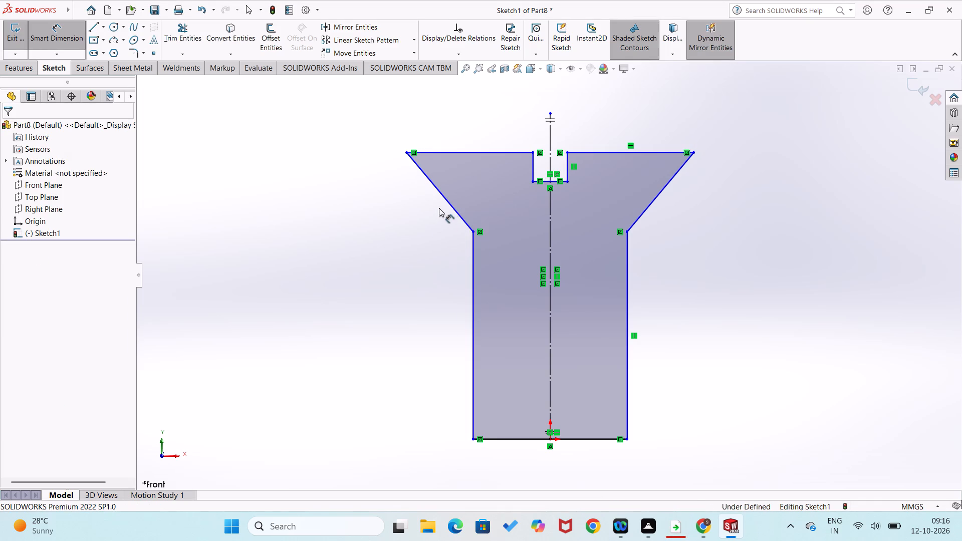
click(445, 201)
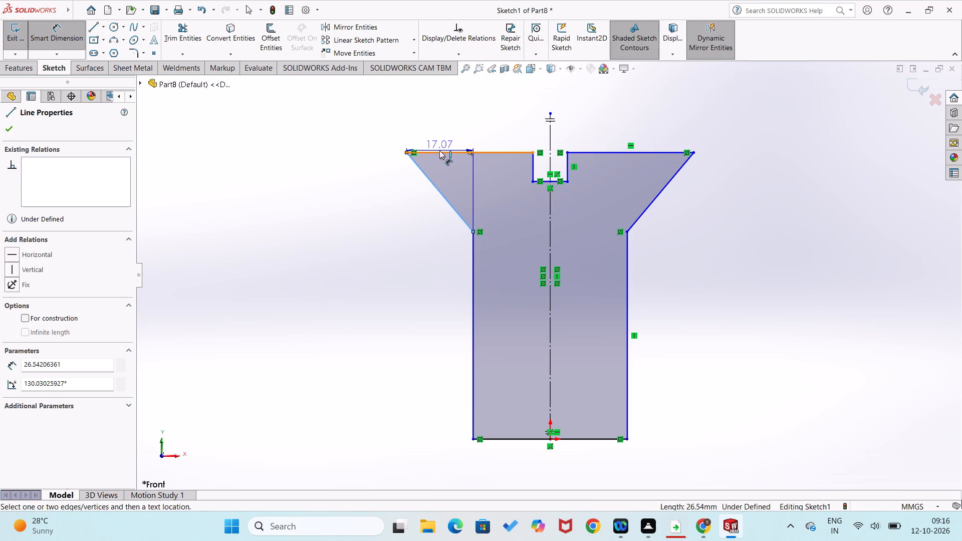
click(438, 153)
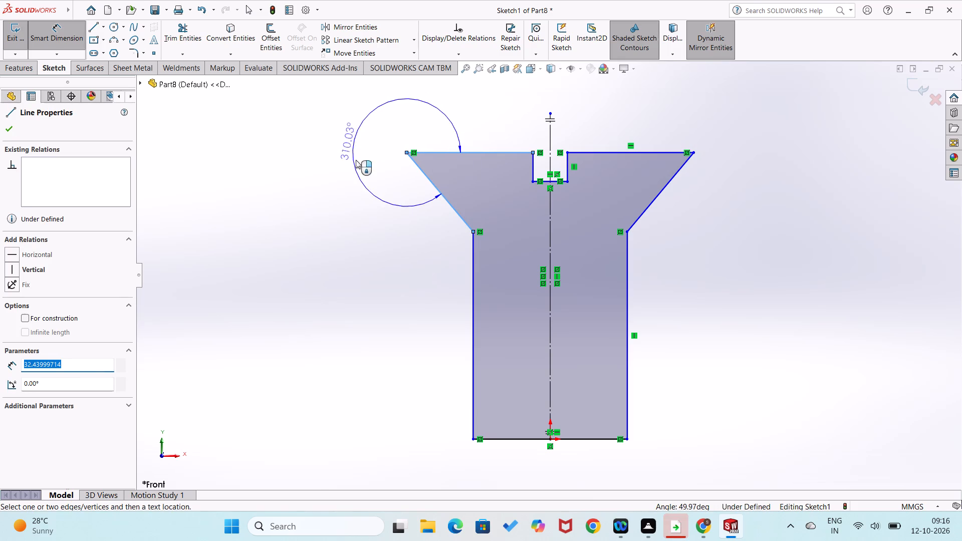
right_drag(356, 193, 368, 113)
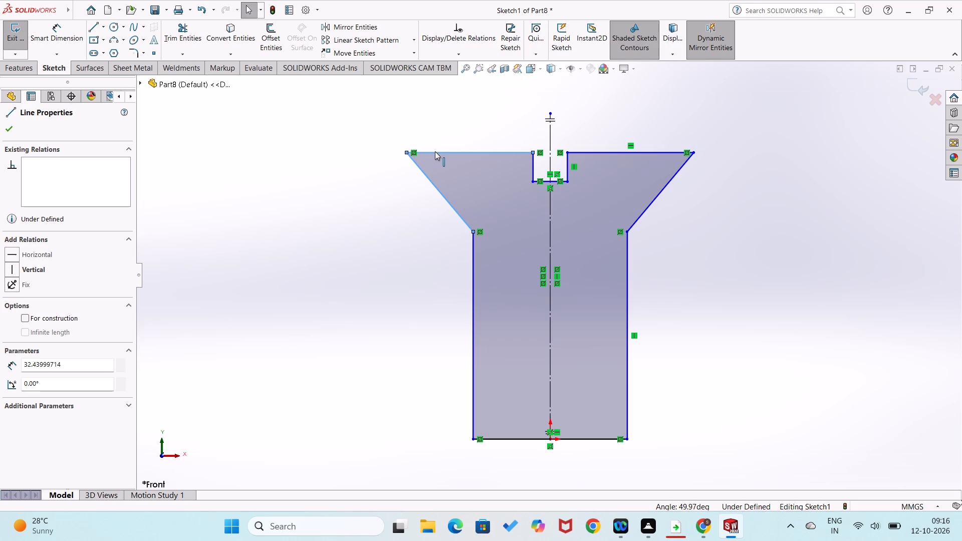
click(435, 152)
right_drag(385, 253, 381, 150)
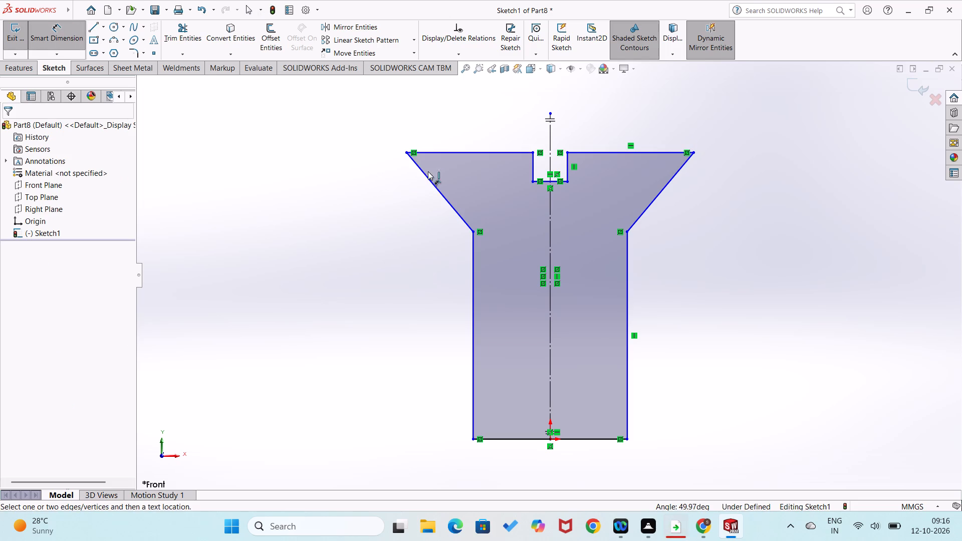
Dimension the outer angle between the profile's left top edge and sloped edge, try 45°, and undo that value.
click(434, 152)
click(427, 178)
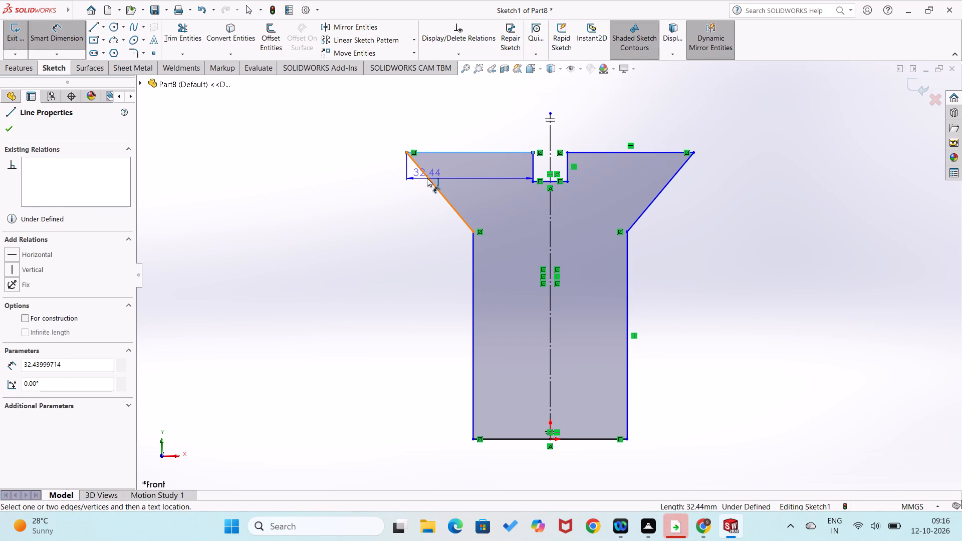
click(395, 177)
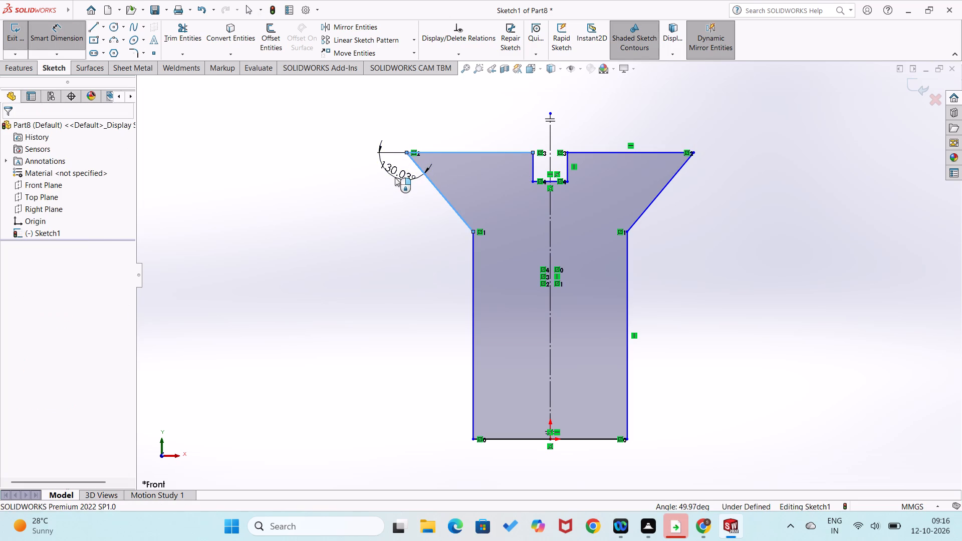
text(45)
key(Return)
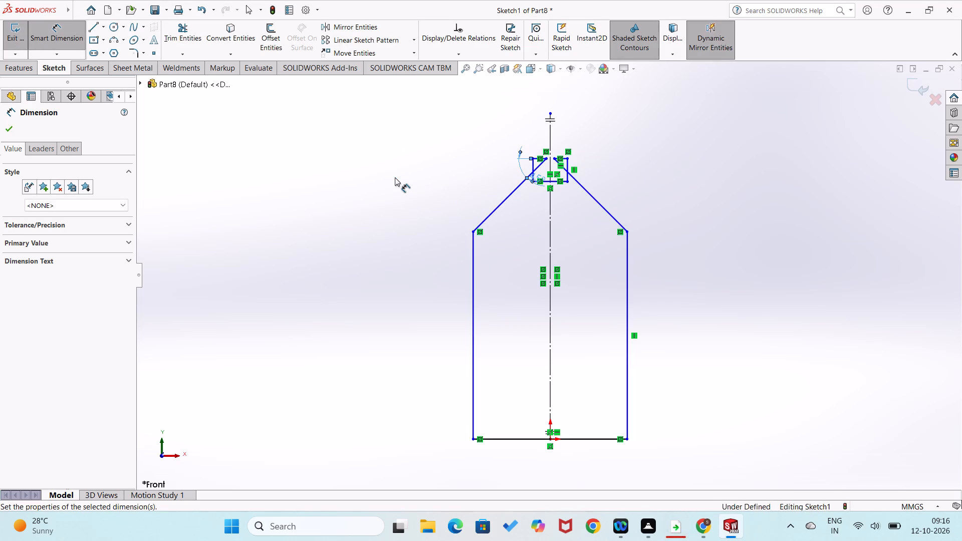
key(ctrl+z)
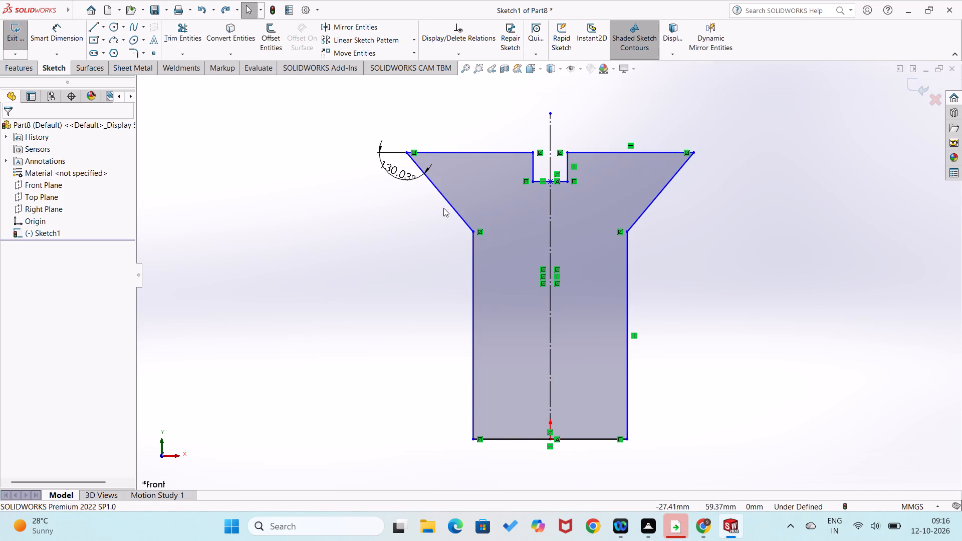
Delete the outer angle dimension between the profile's left top edge and sloped edge.
click(410, 181)
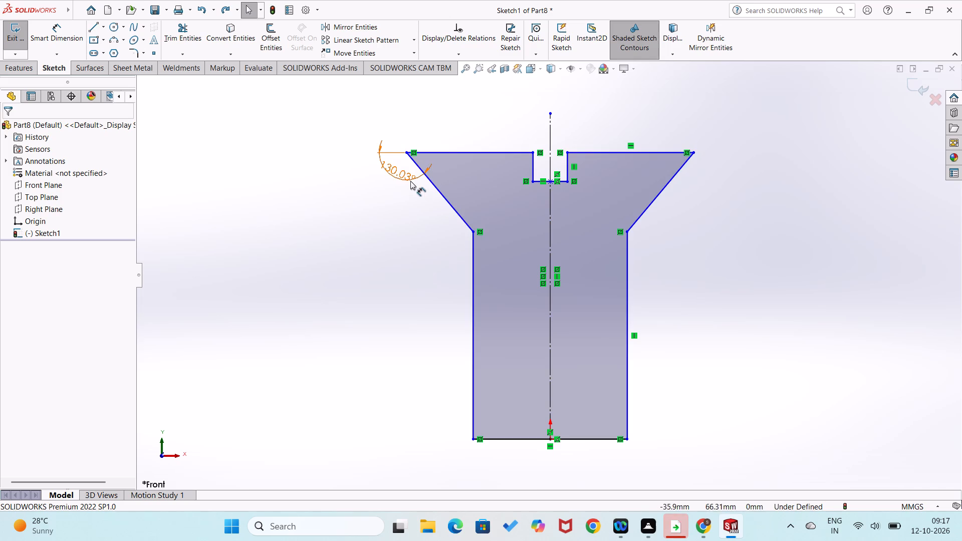
right_click(410, 181)
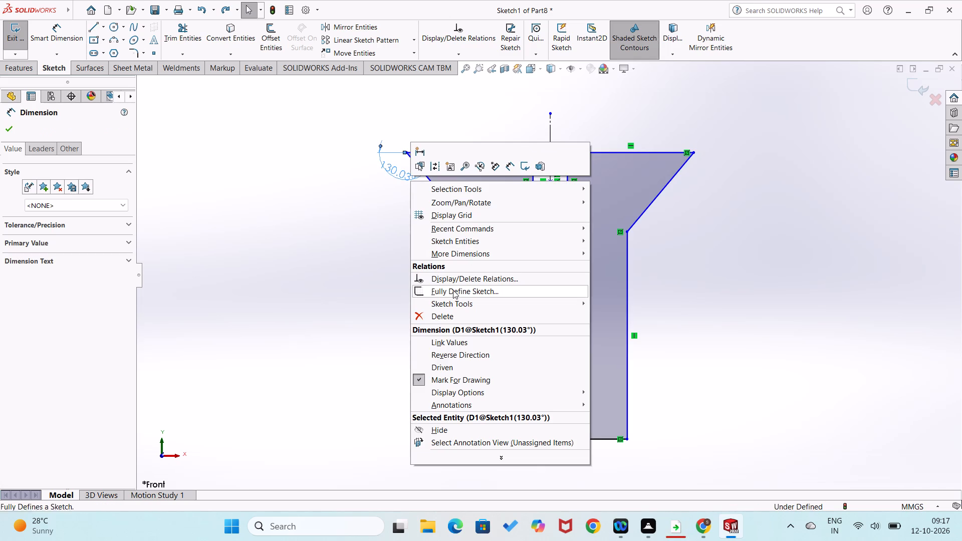
click(455, 316)
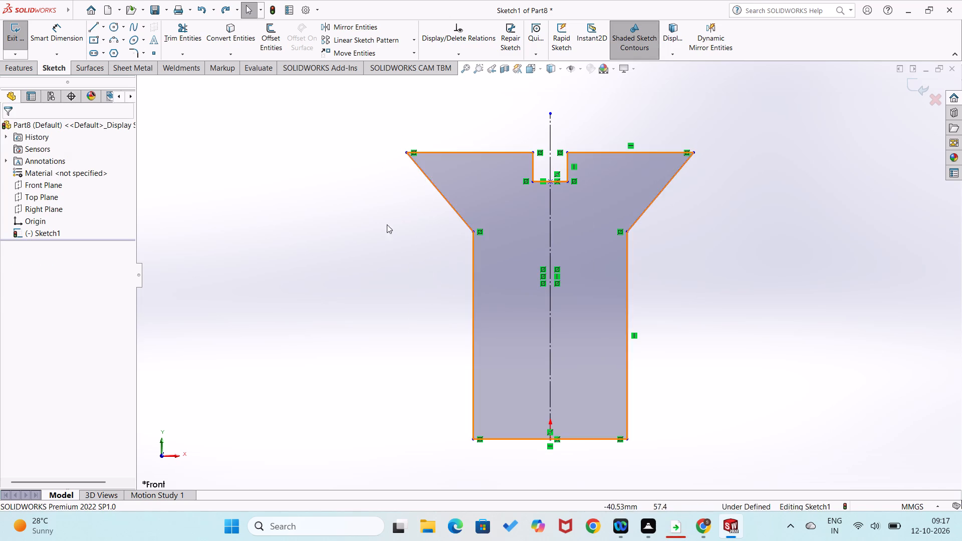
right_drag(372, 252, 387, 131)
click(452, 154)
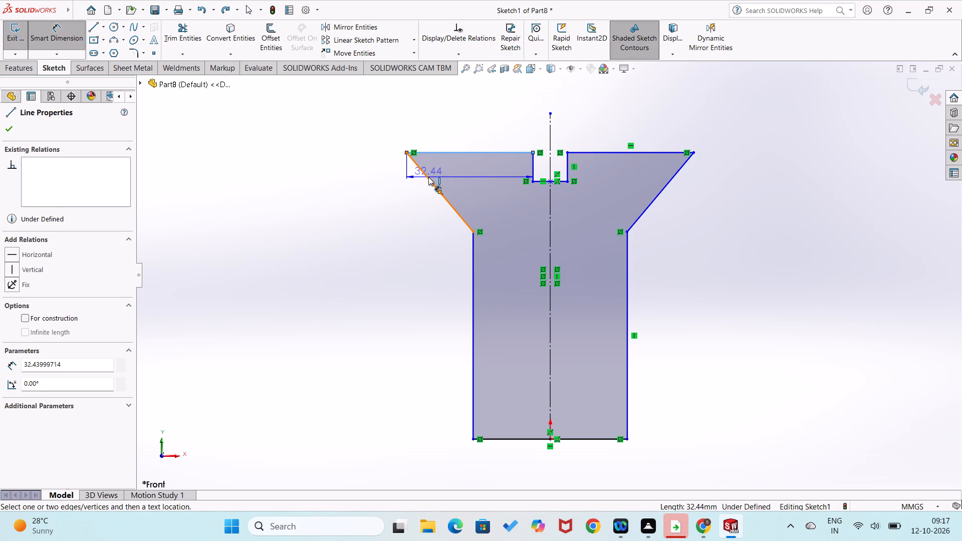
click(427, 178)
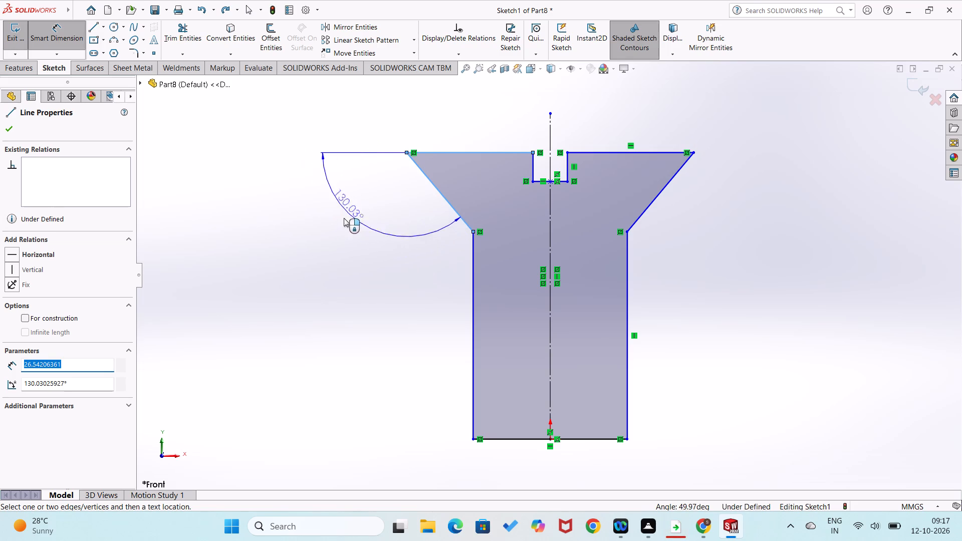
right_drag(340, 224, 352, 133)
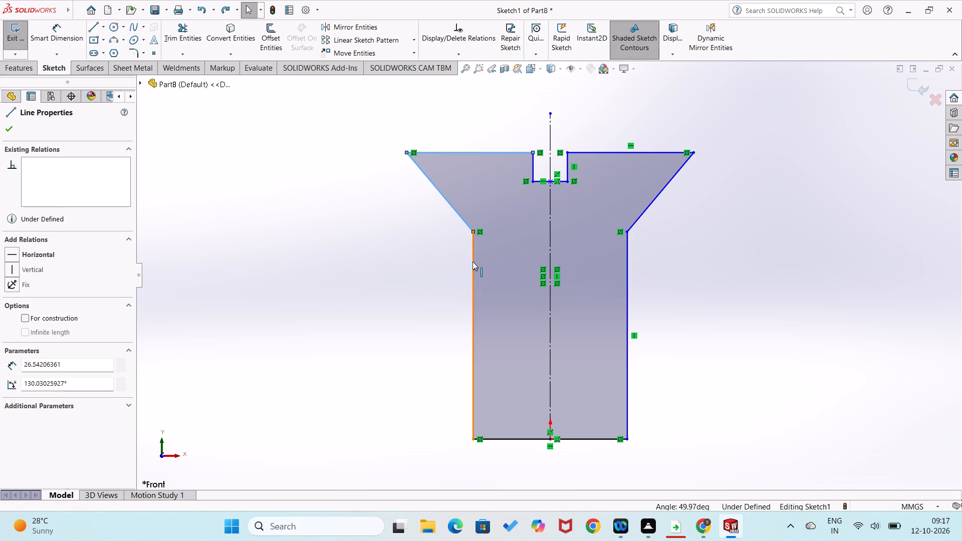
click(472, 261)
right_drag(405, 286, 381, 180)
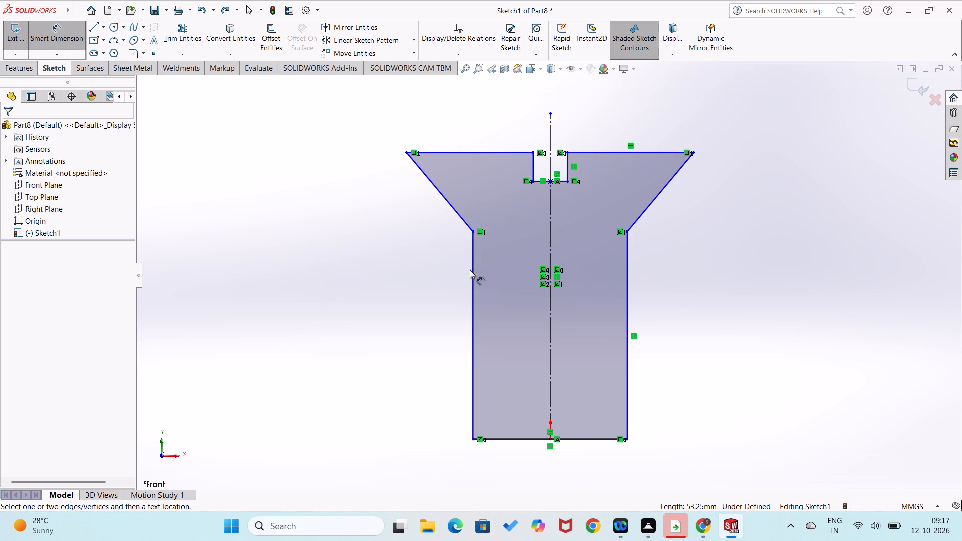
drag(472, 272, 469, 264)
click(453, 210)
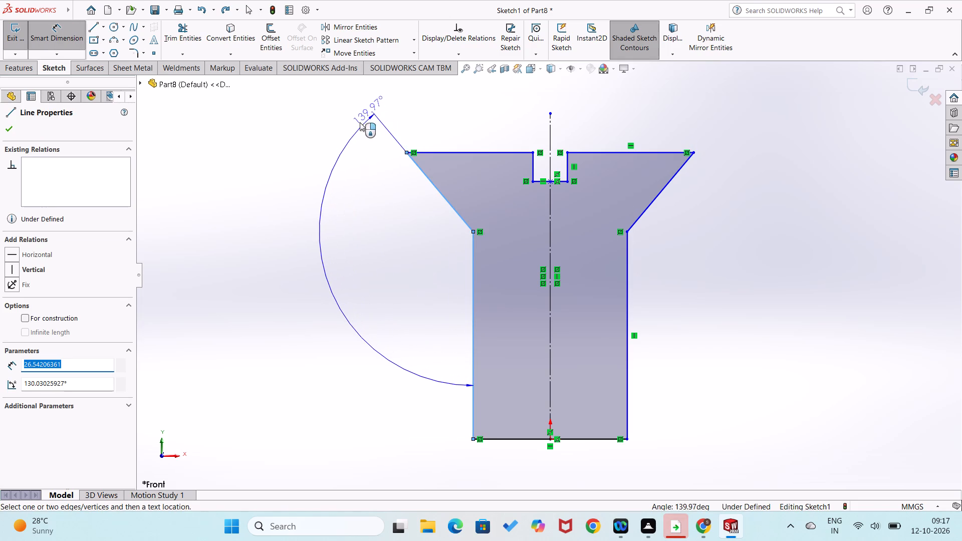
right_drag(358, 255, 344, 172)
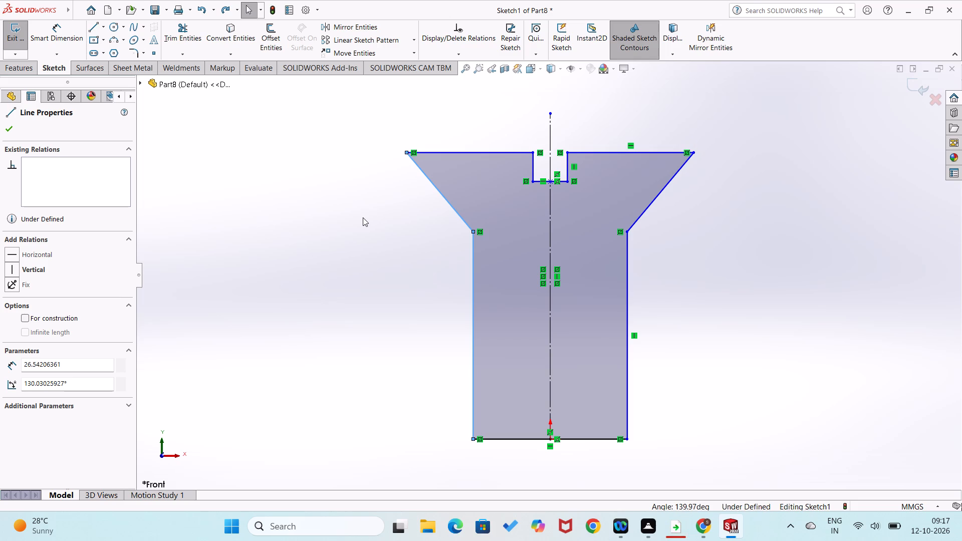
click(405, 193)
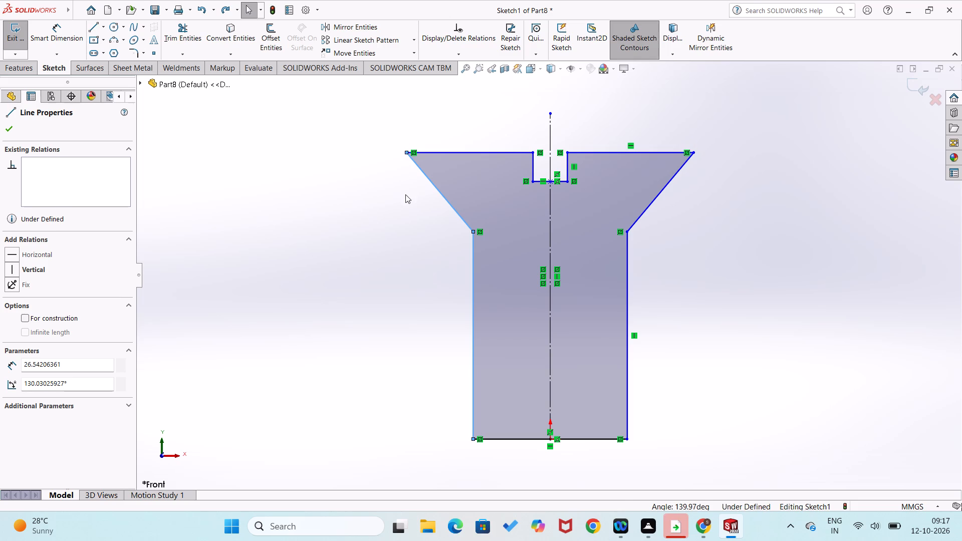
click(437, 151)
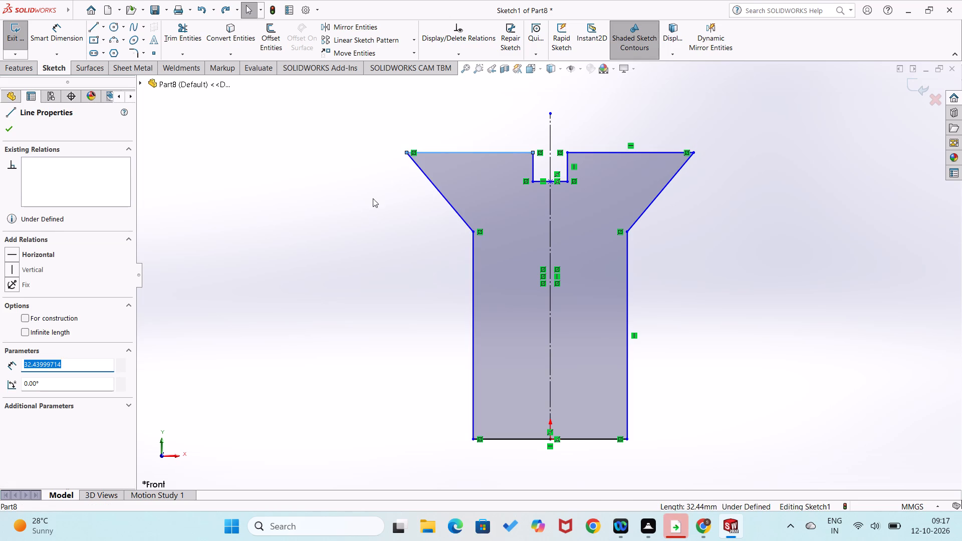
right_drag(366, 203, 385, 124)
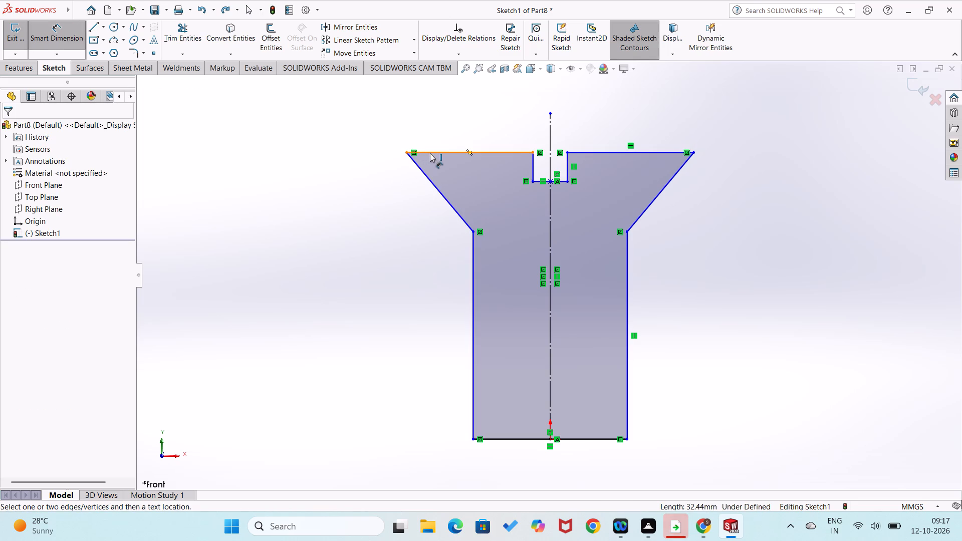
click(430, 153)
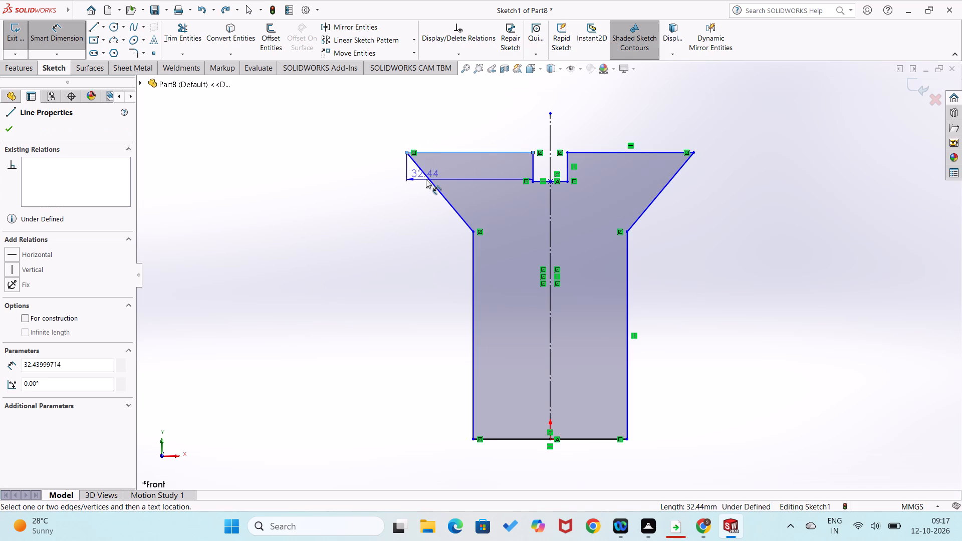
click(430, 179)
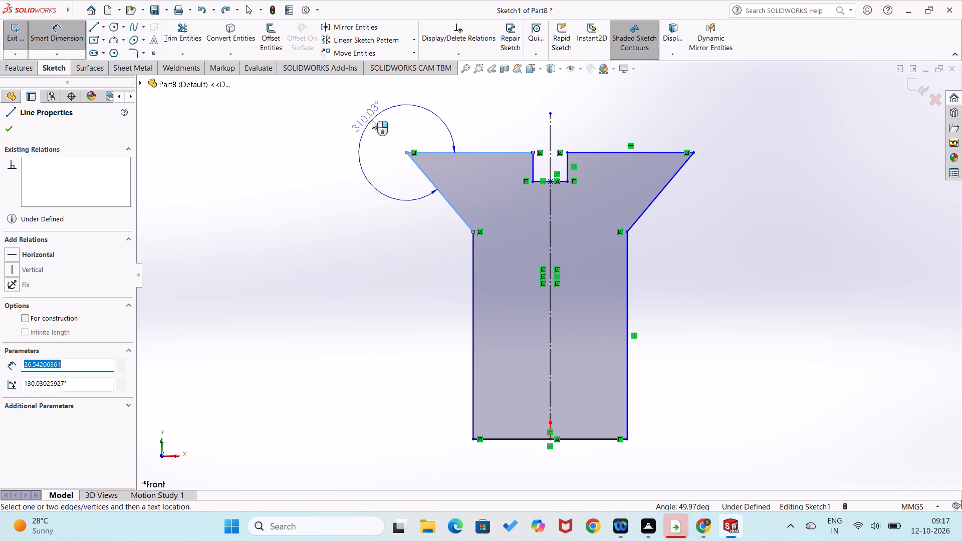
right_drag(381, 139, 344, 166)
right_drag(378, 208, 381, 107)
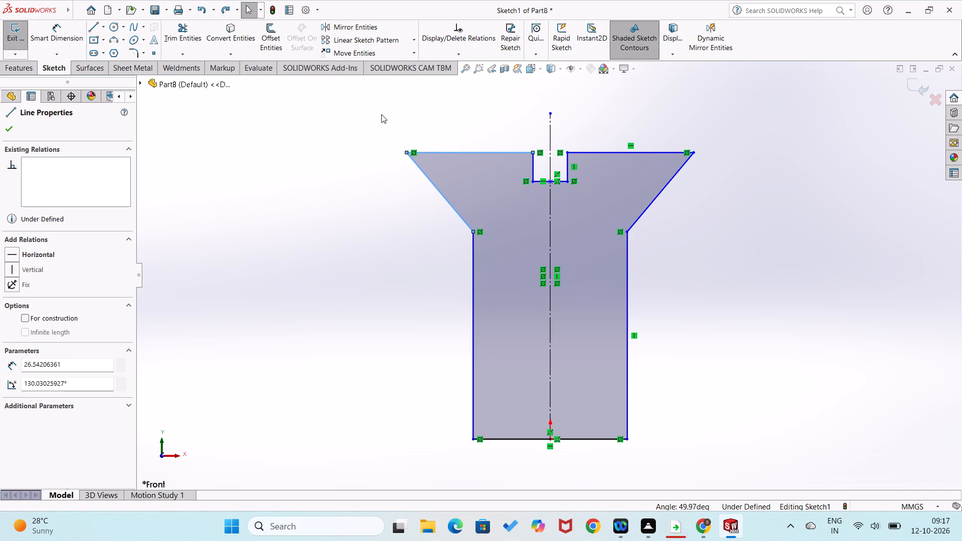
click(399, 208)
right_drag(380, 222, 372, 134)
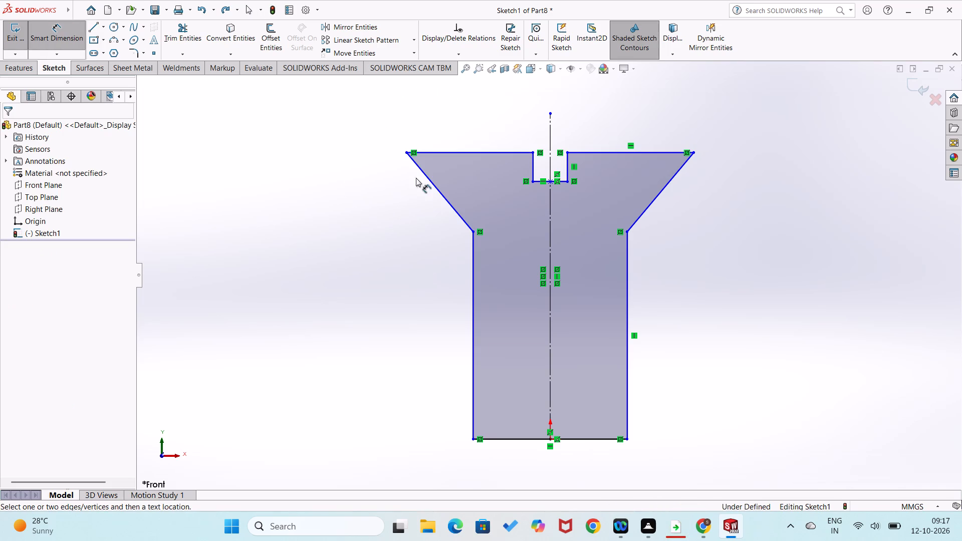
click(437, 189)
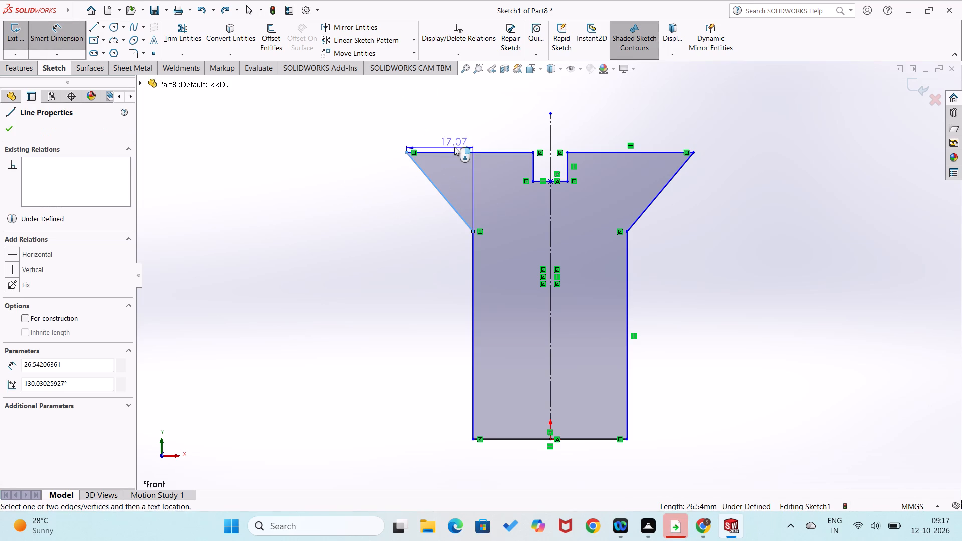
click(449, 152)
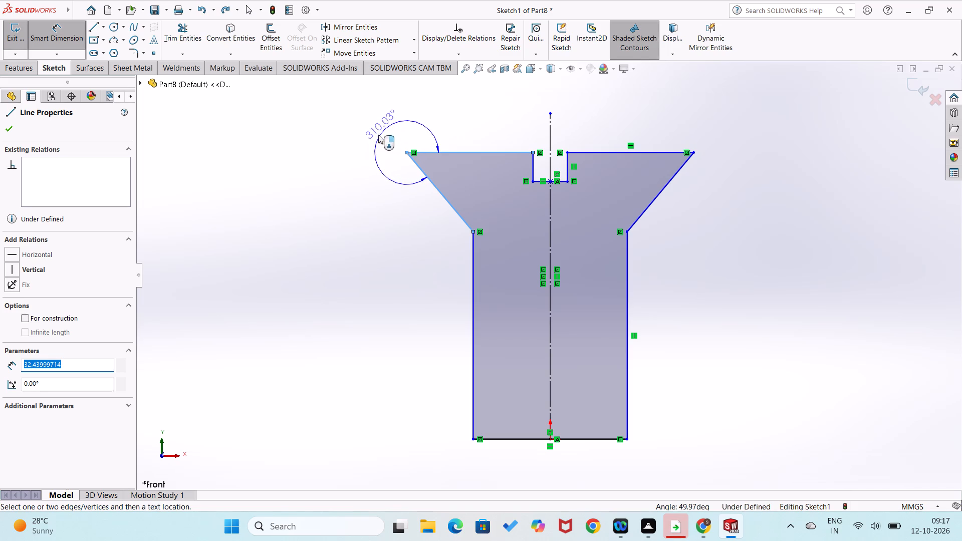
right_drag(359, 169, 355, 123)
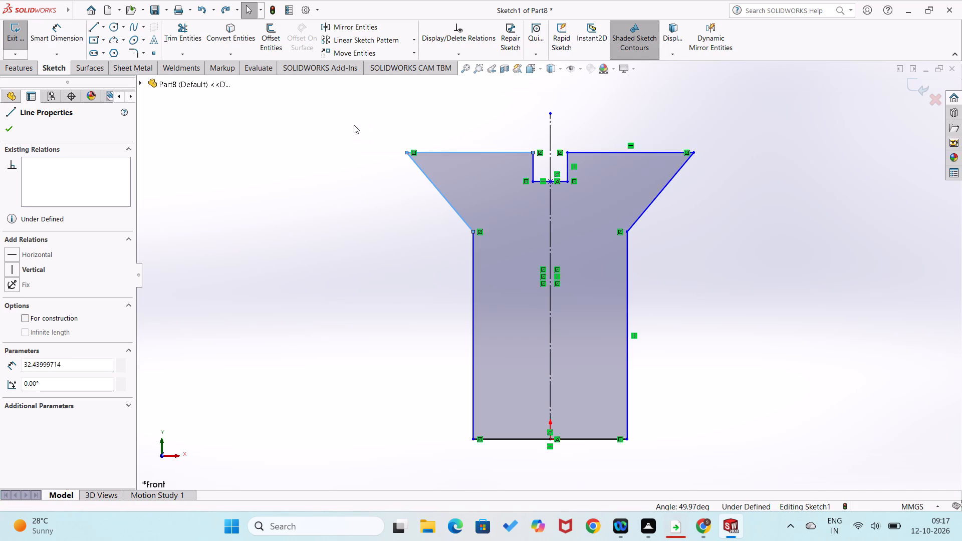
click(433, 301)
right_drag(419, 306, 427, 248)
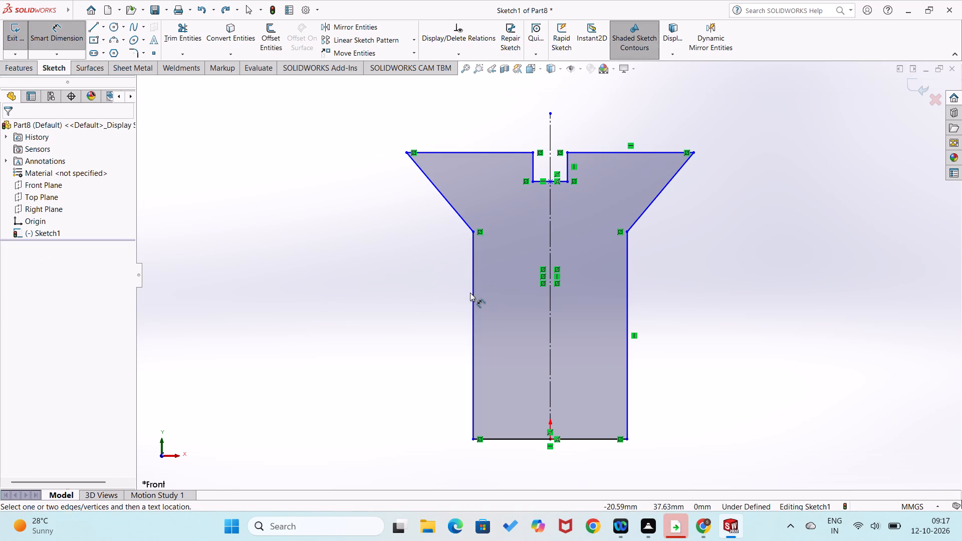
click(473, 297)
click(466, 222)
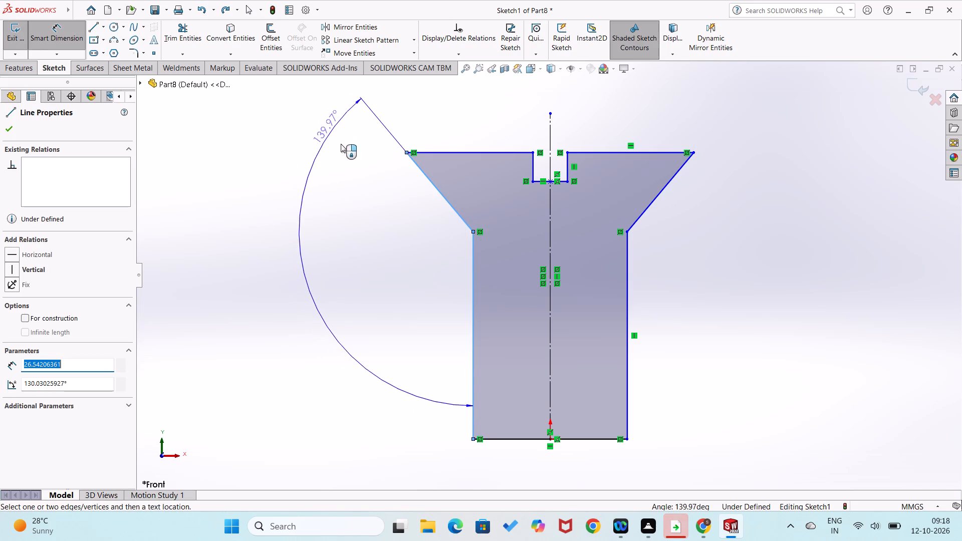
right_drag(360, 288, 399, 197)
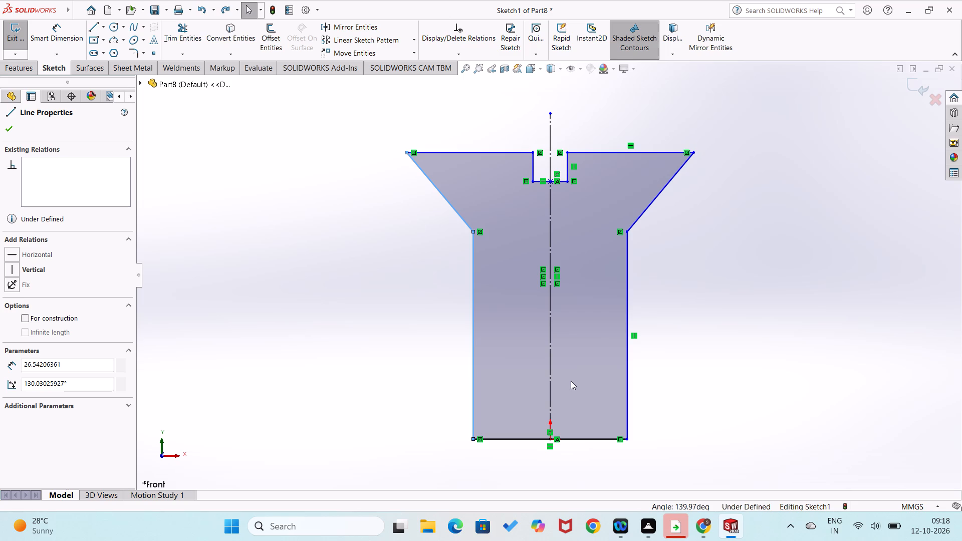
Sketch a downward V below the base with two lines about 30 mm long, joining both bottom corners at a point on the centerline.
scroll(571, 382, down, 1)
scroll(571, 383, up, 4)
scroll(568, 376, down, 2)
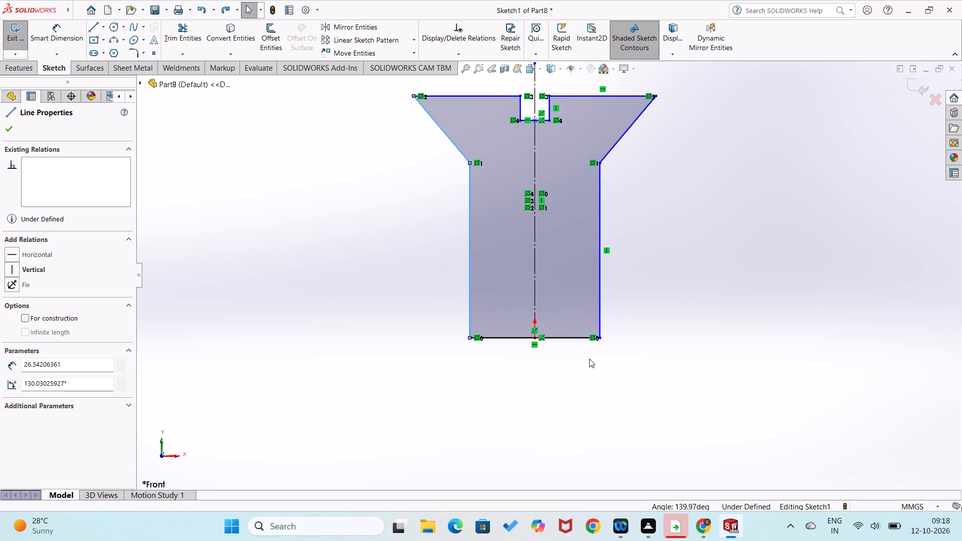
right_drag(589, 359, 544, 399)
right_drag(654, 376, 630, 384)
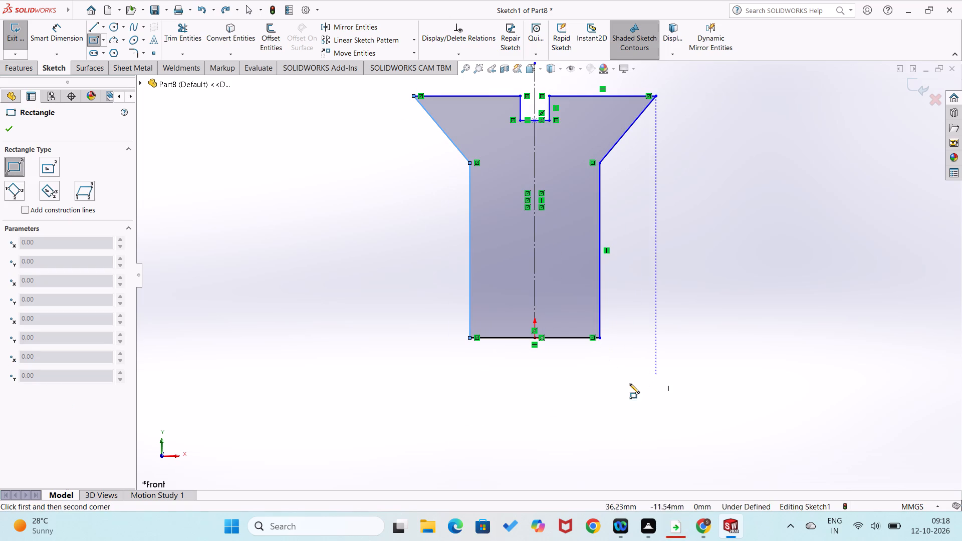
right_drag(630, 384, 542, 392)
click(598, 338)
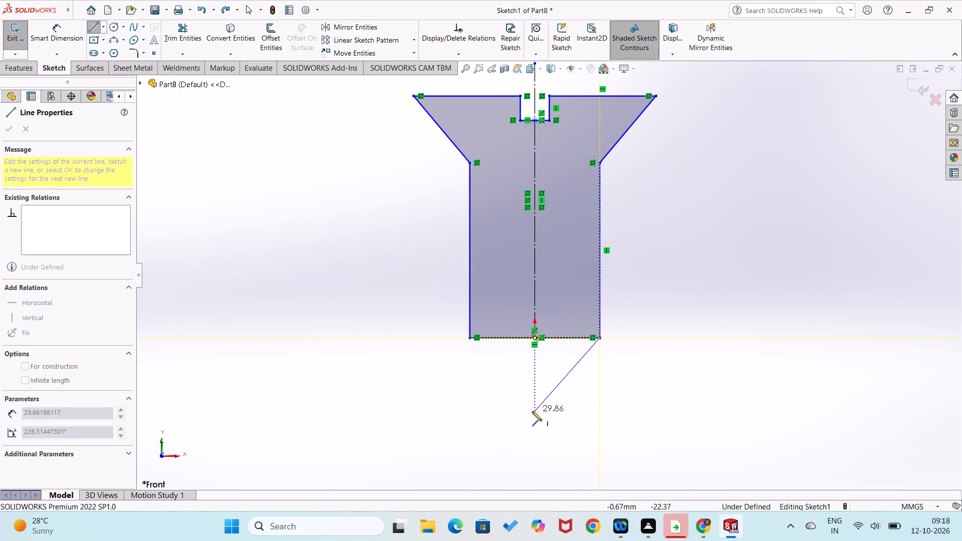
click(532, 411)
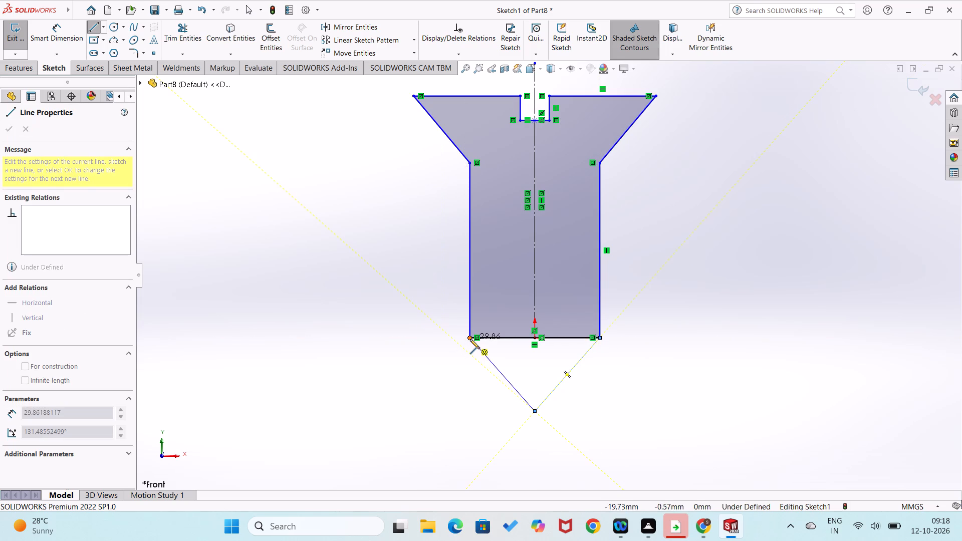
click(470, 339)
Dimension the outer angle between the V's two sloped lines at its apex as 120°.
right_drag(436, 358, 443, 262)
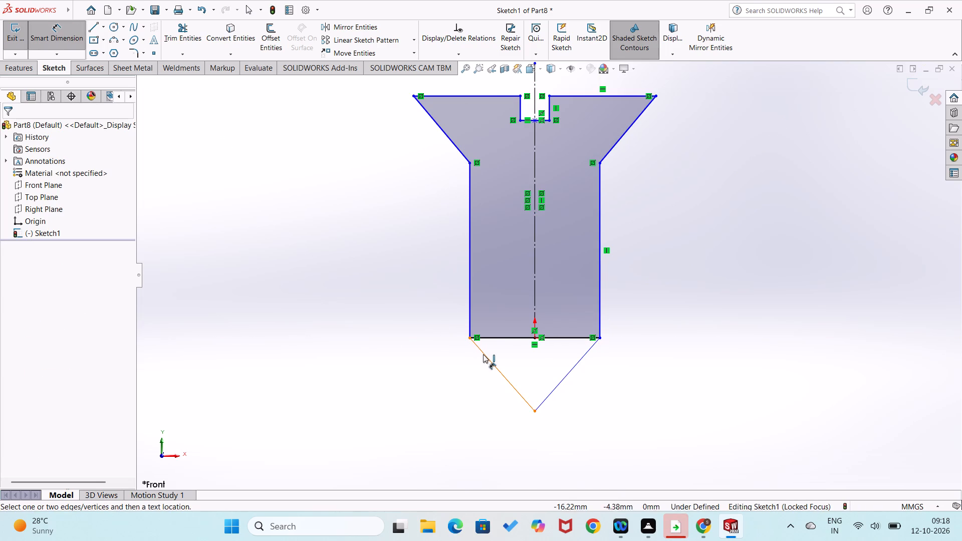
click(503, 377)
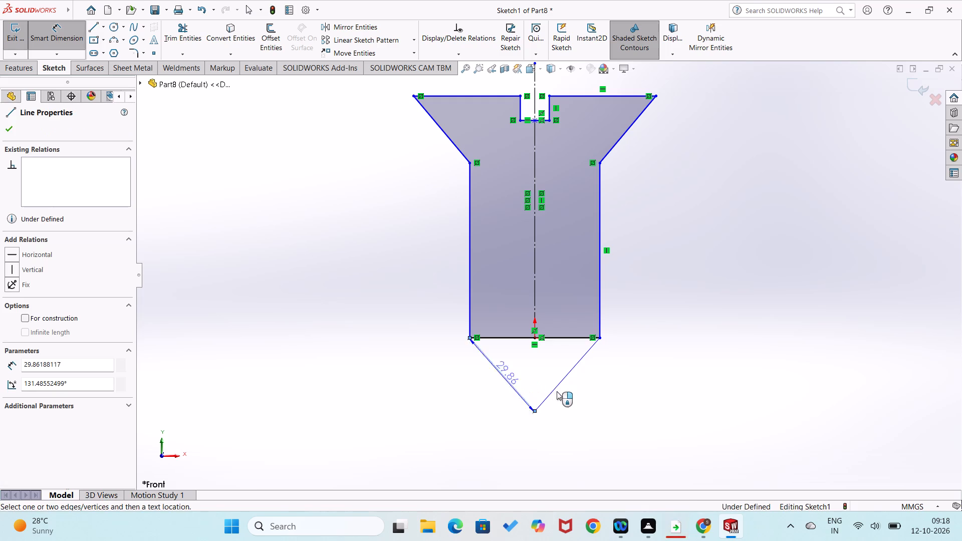
click(557, 385)
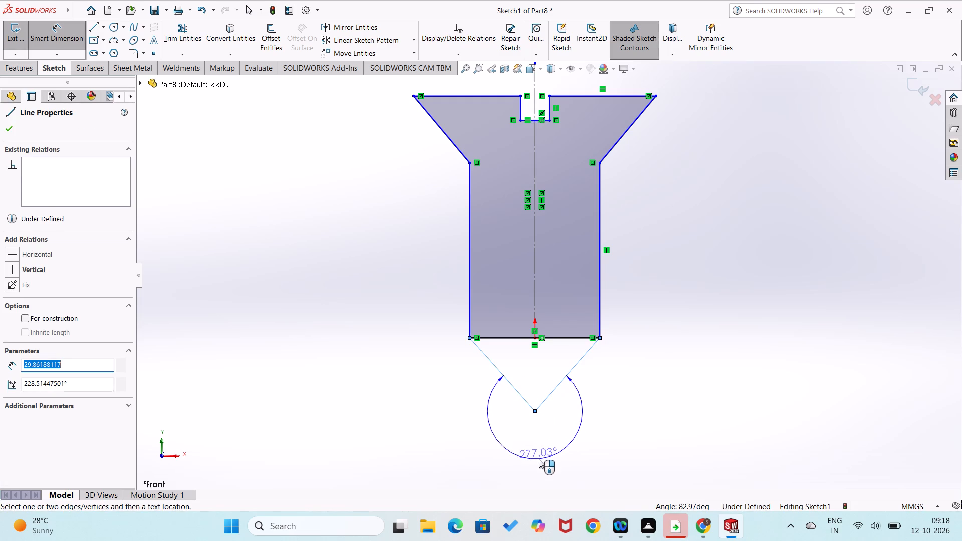
click(539, 459)
text(120)
key(Return)
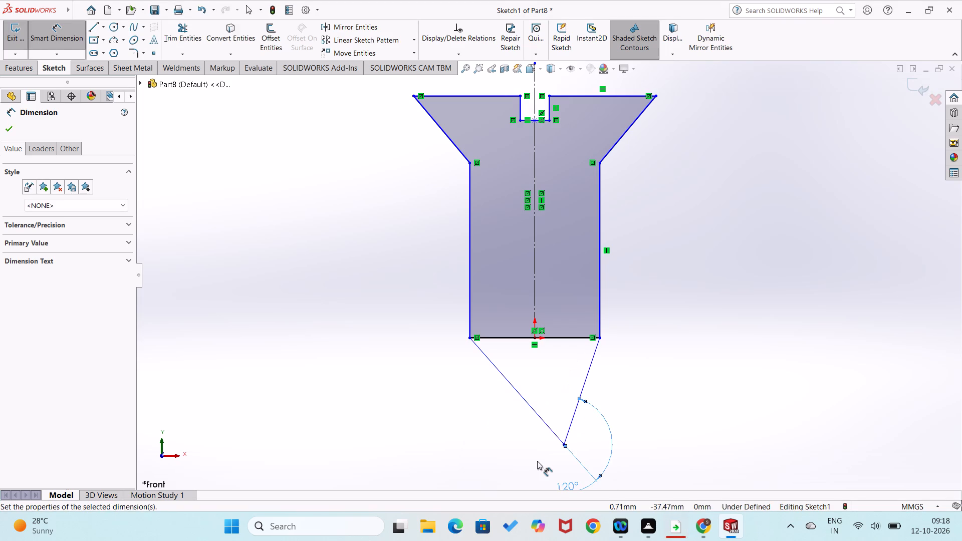
click(675, 418)
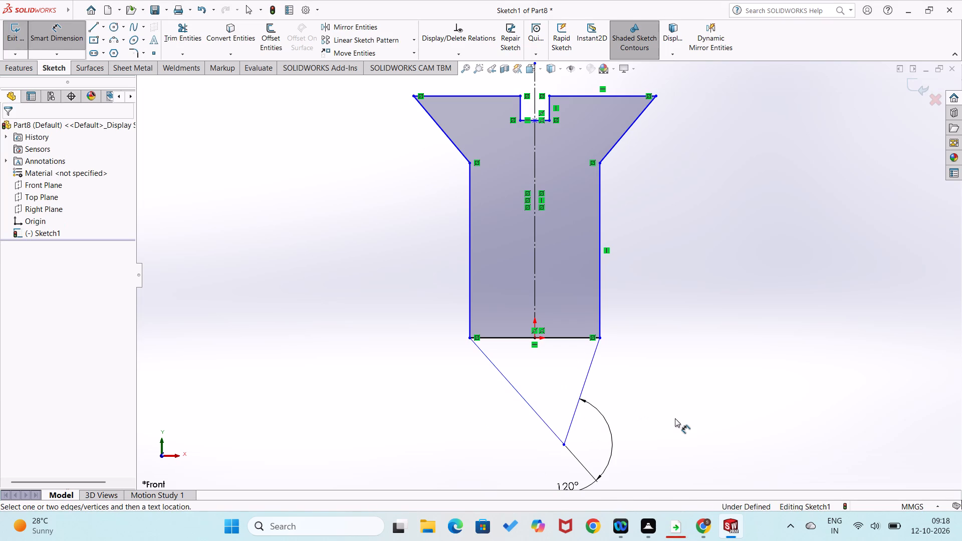
click(672, 388)
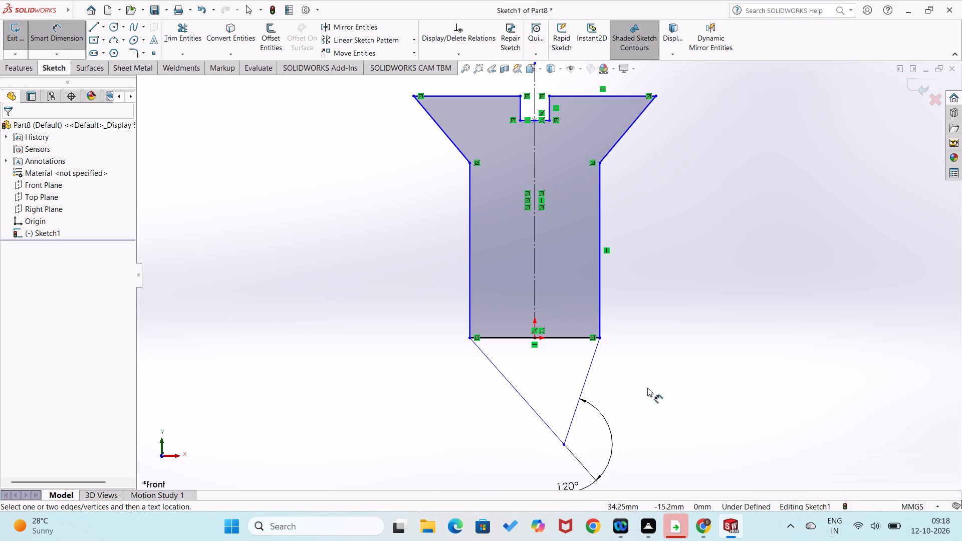
key(Escape)
Add a vertical relation between the V's apex and the origin.
click(566, 445)
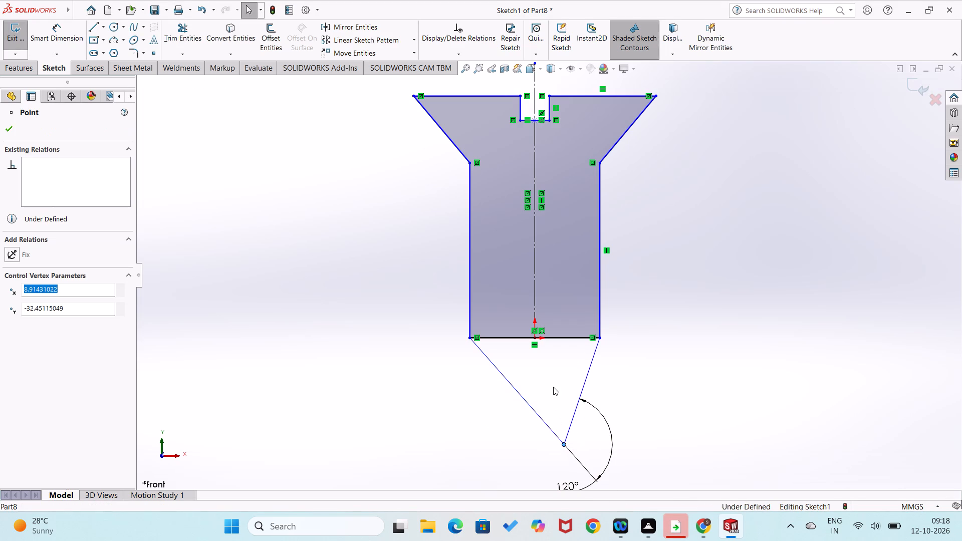
ctrl+click(536, 337)
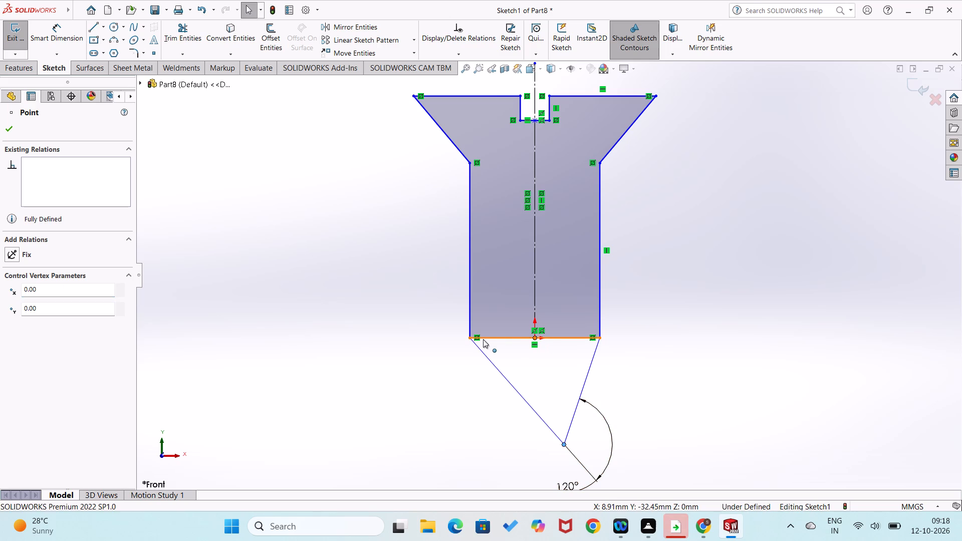
click(8, 246)
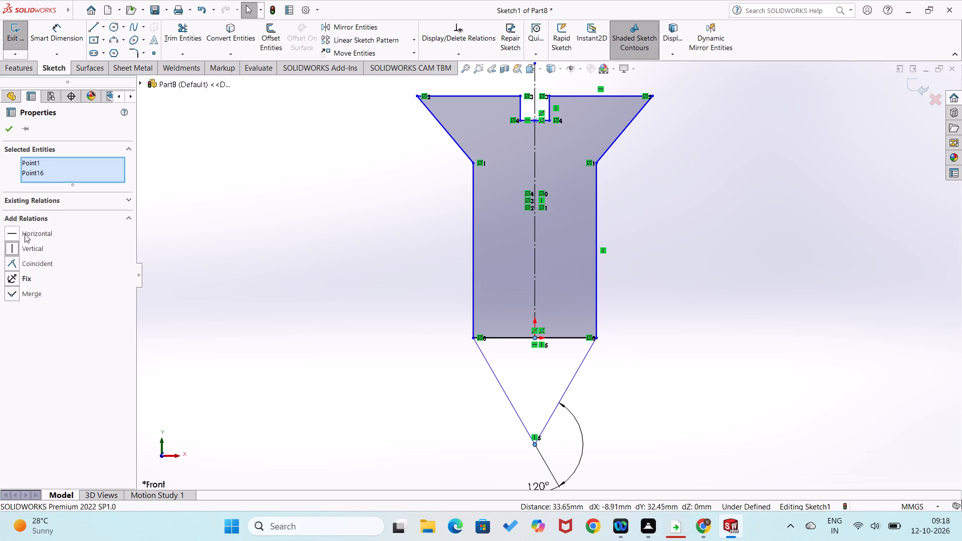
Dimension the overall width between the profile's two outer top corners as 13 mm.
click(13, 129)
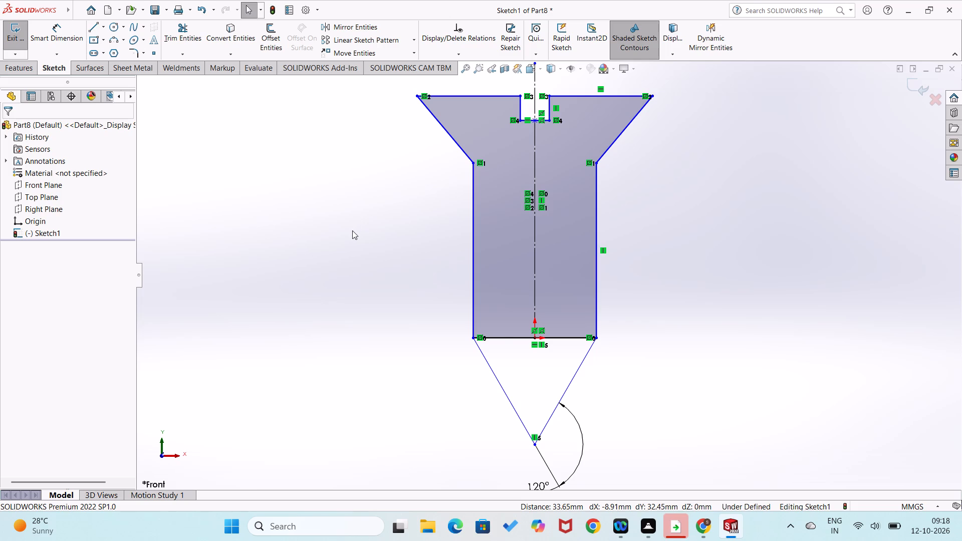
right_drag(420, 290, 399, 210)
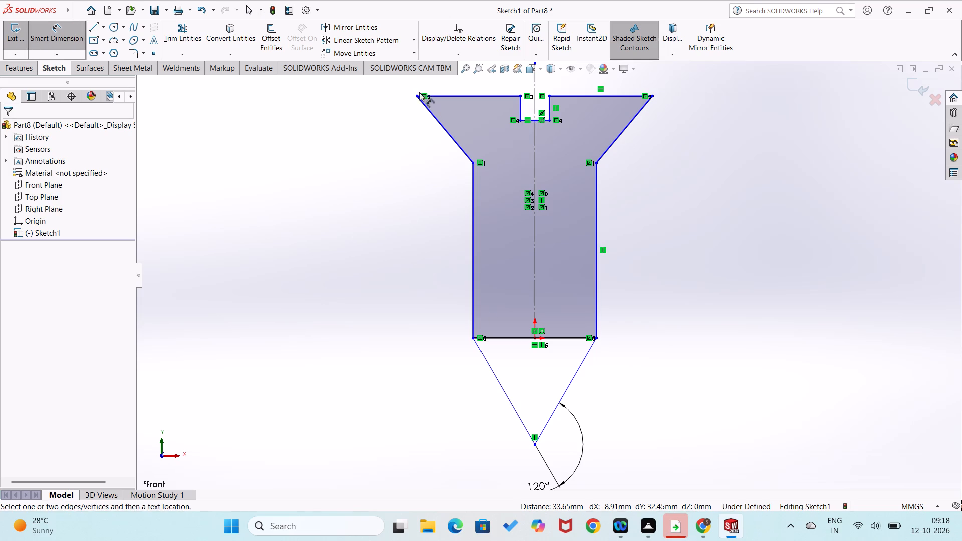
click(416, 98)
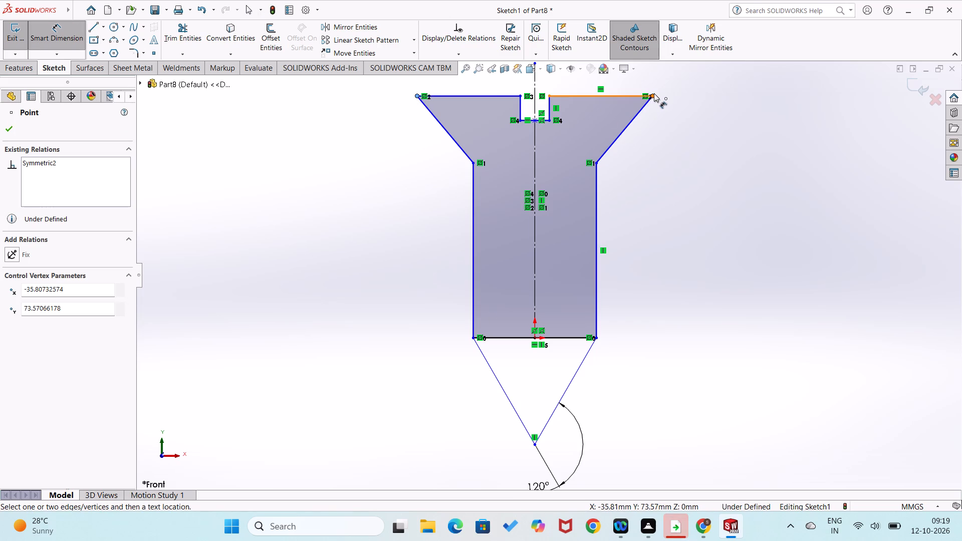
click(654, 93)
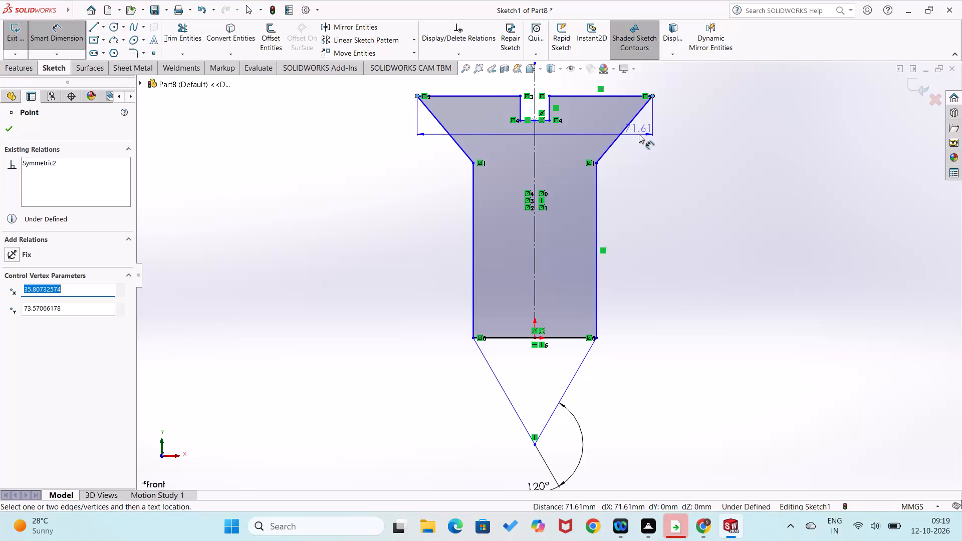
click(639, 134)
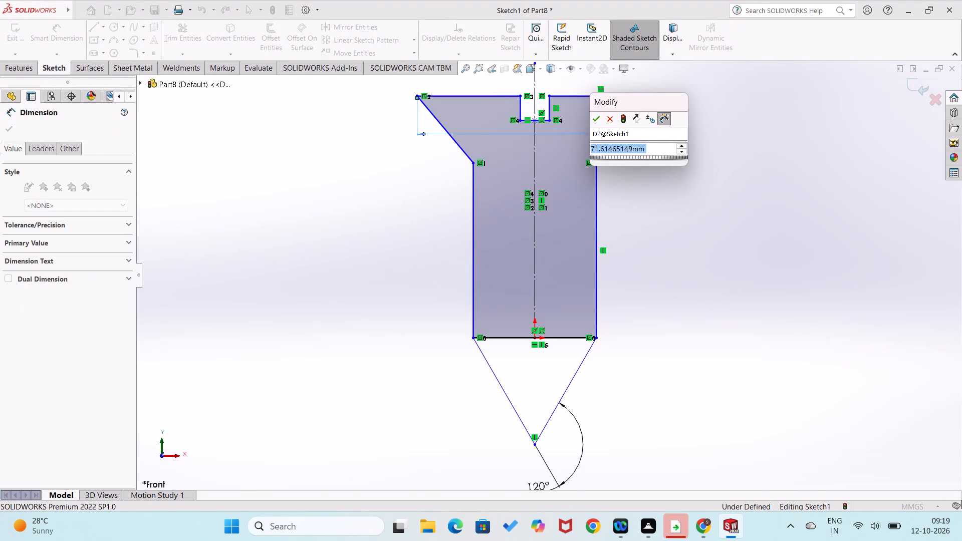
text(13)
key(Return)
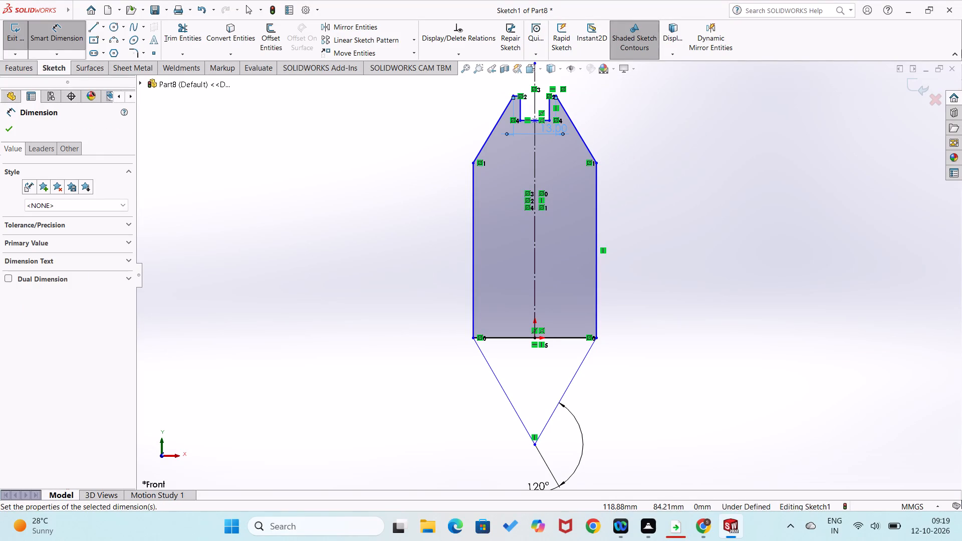
Close the current part without saving its changes.
click(951, 69)
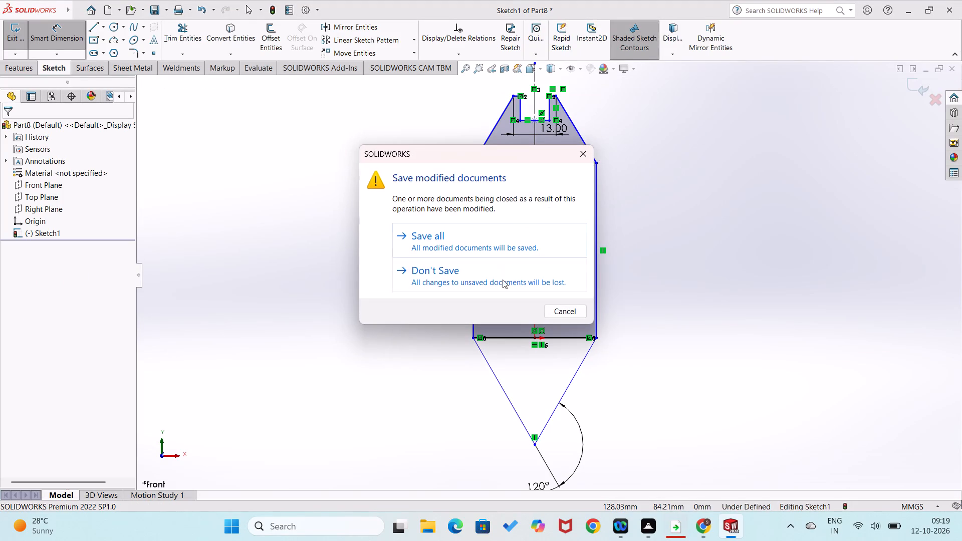
click(502, 281)
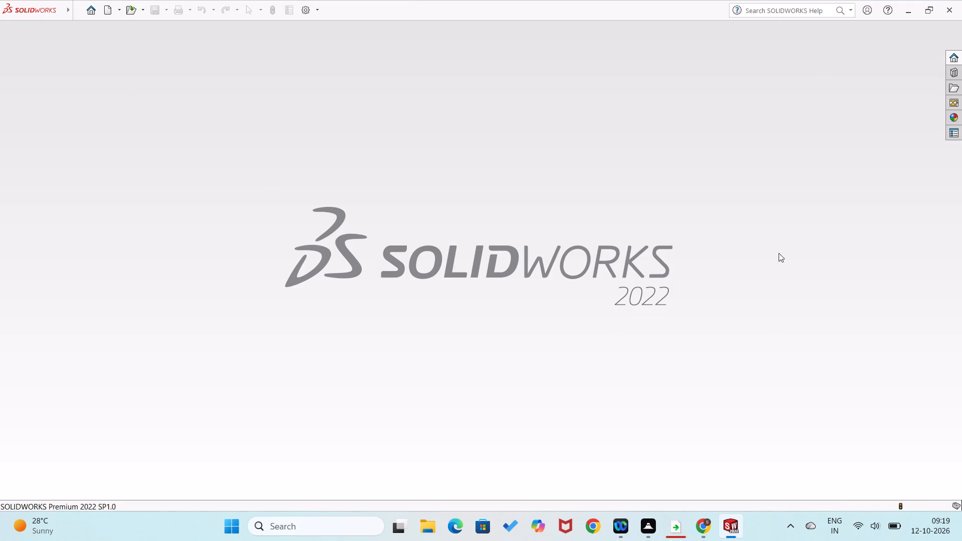
Create a new part document.
click(58, 50)
click(91, 12)
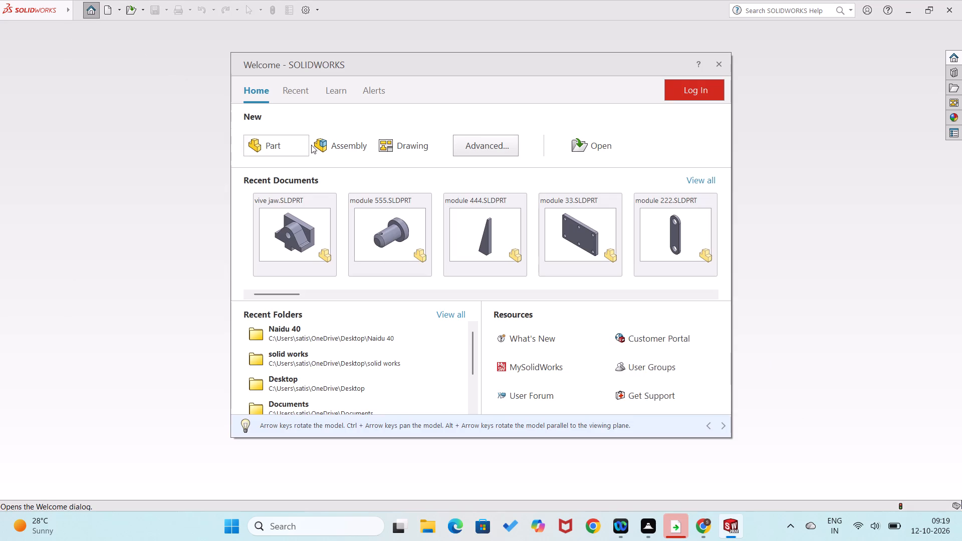
click(270, 154)
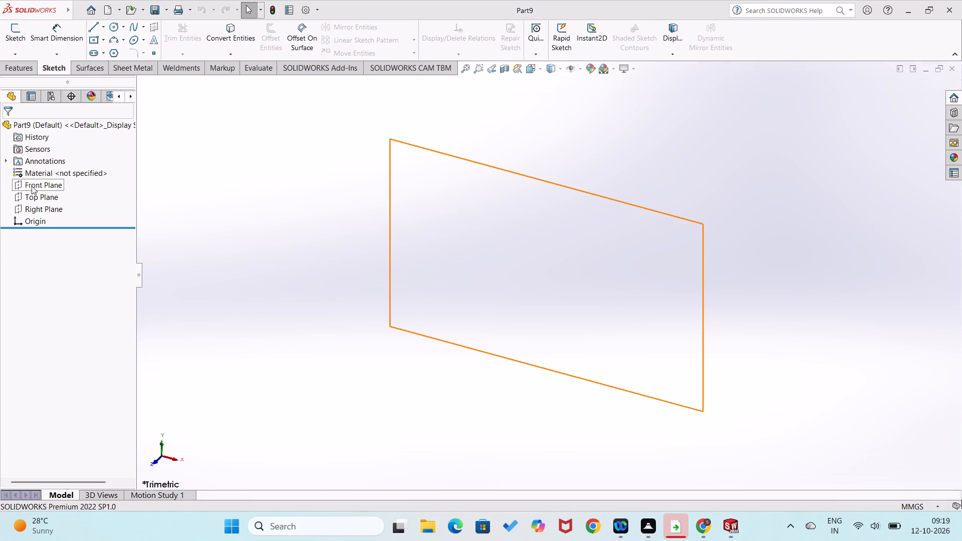
Start a sketch on the Front Plane of the new part.
right_click(32, 186)
click(46, 171)
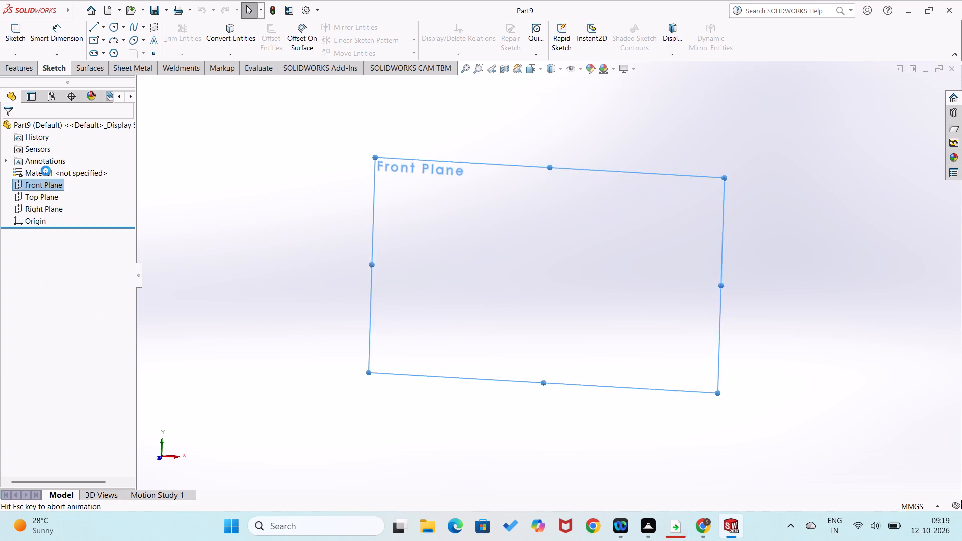
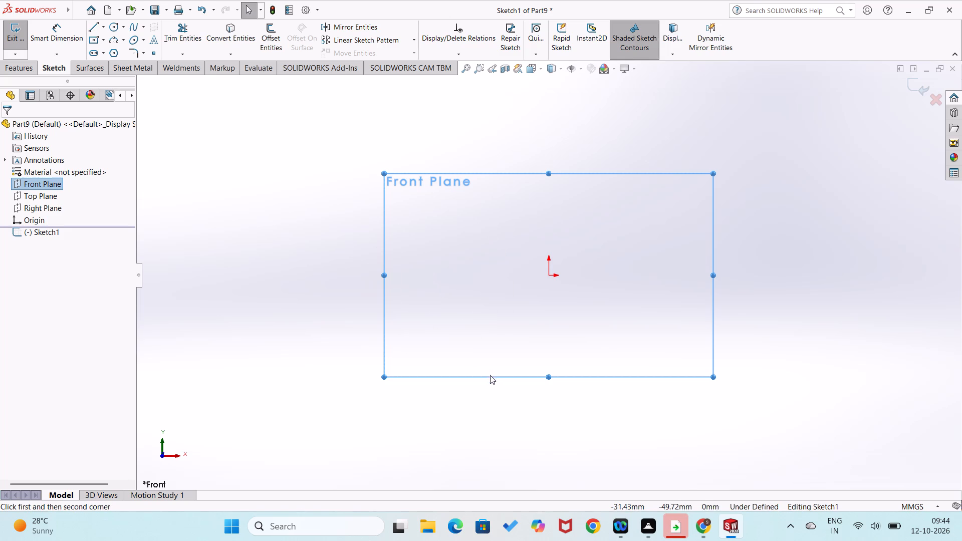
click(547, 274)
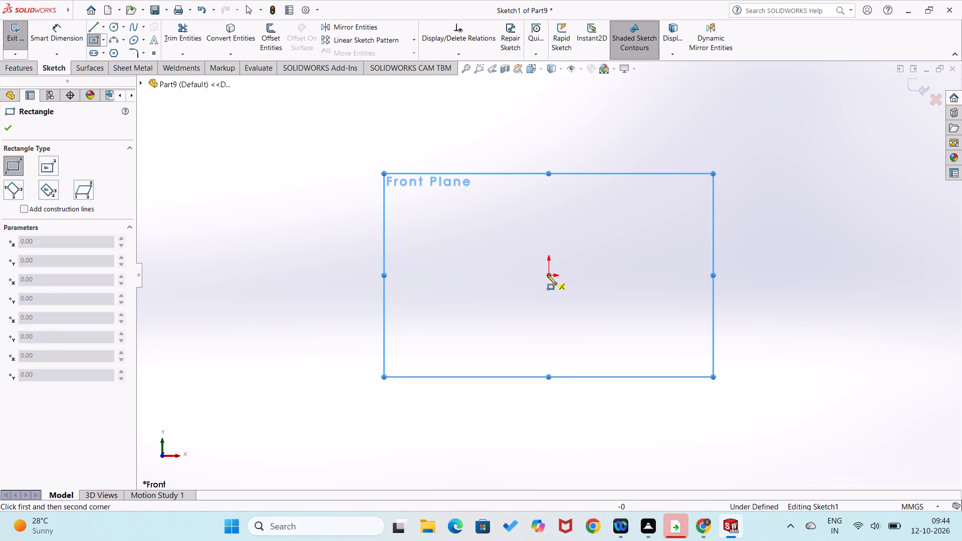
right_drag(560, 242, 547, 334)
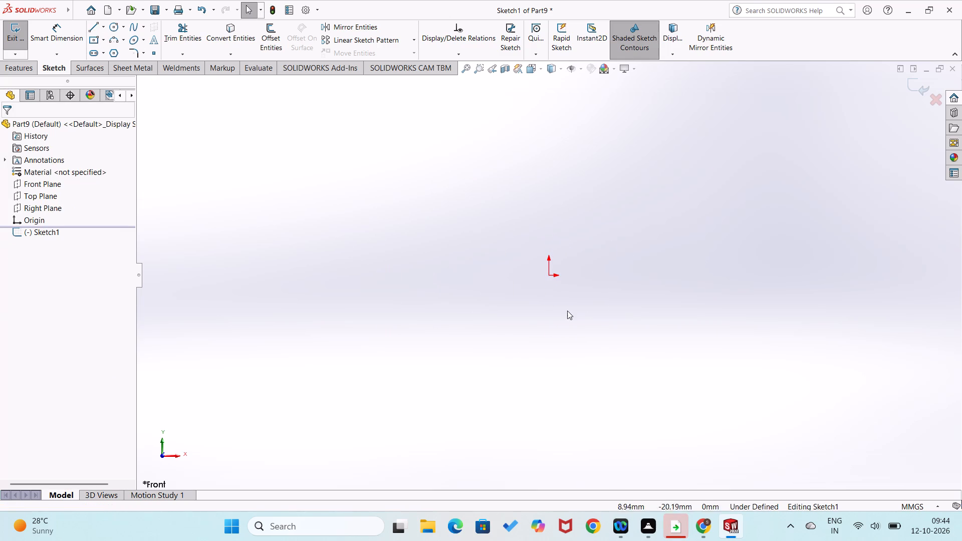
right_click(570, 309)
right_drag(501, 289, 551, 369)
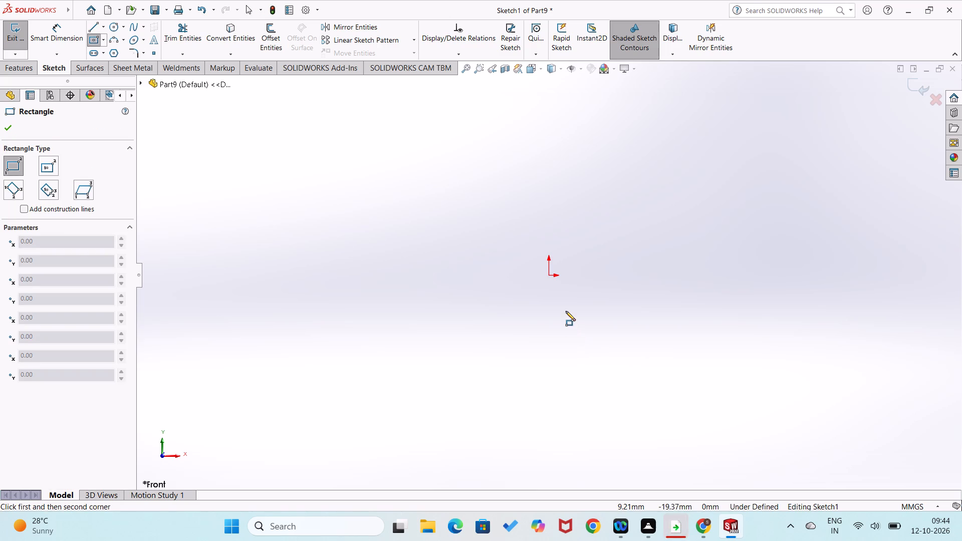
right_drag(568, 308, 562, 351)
Sketch a closed L-shaped profile starting at the origin, about 55 mm wide and 72 mm tall, using the Line tool.
right_drag(582, 335, 488, 351)
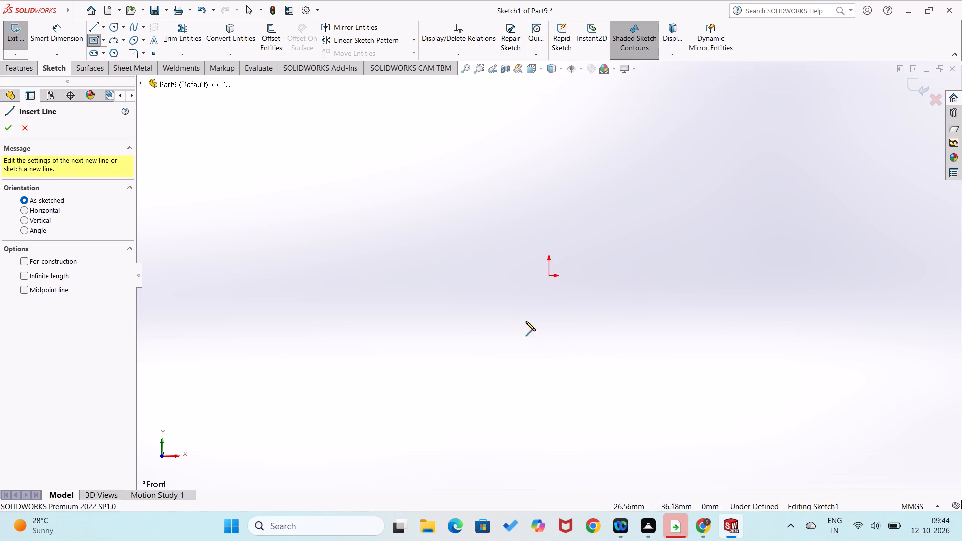
click(550, 274)
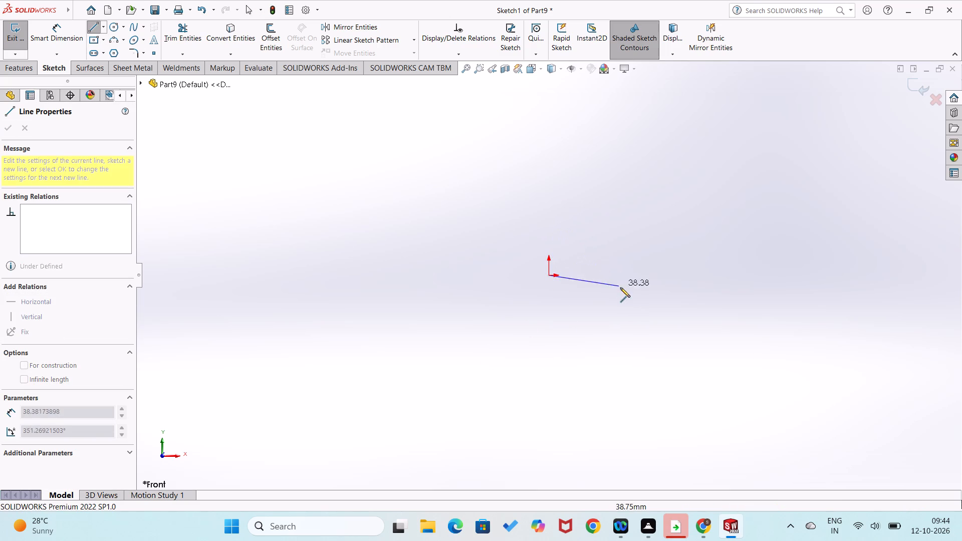
click(651, 277)
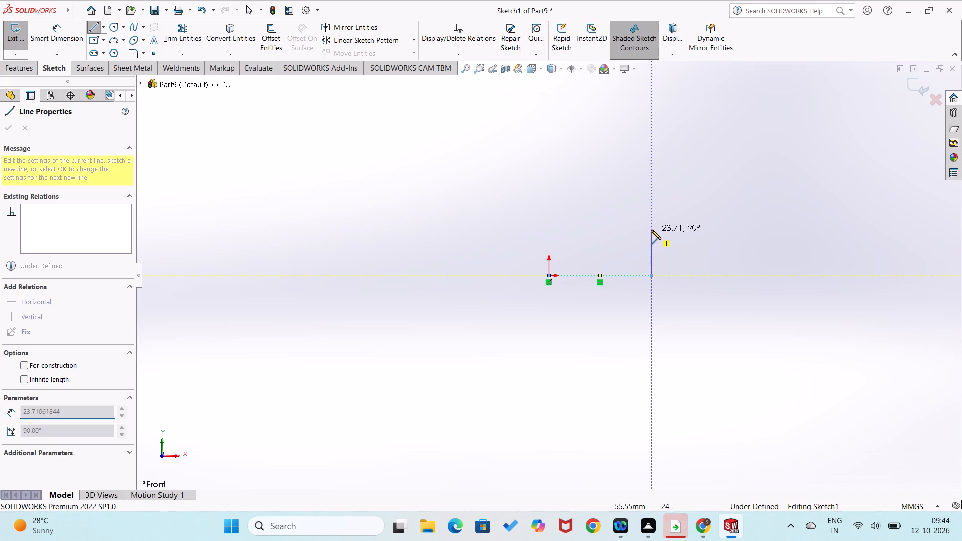
click(651, 229)
click(588, 229)
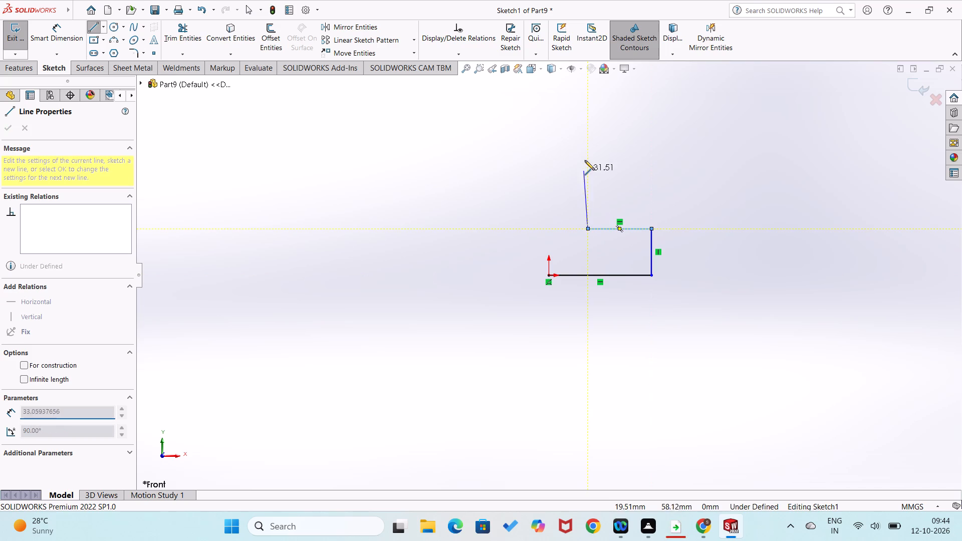
click(588, 140)
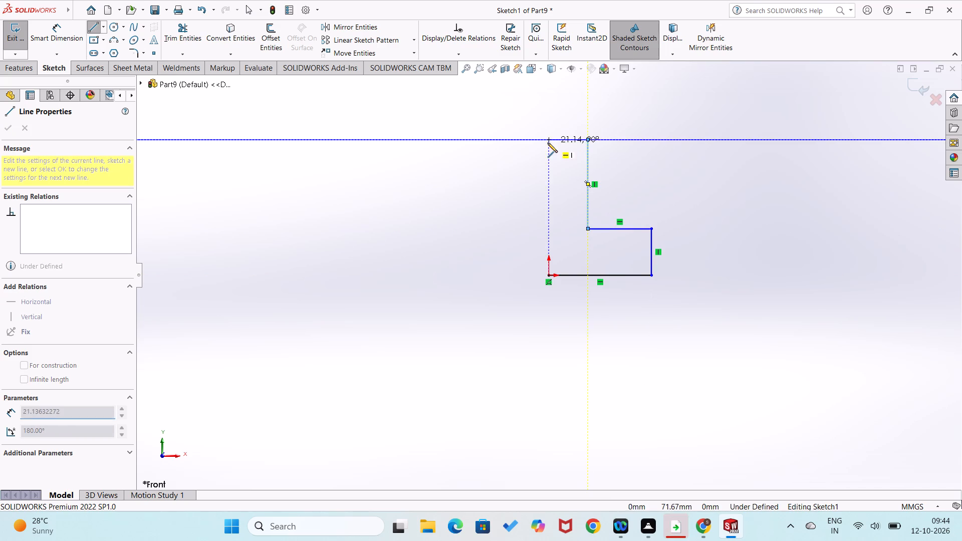
click(547, 141)
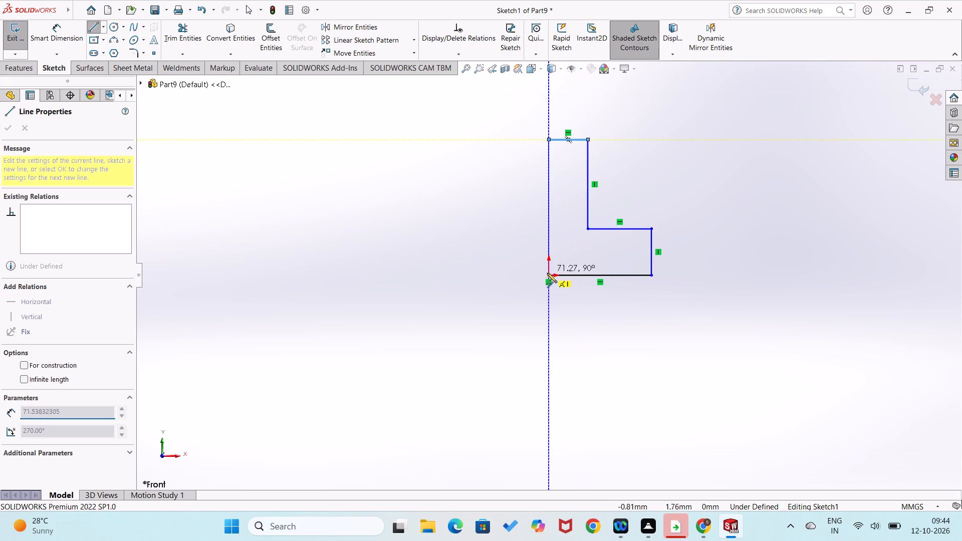
click(548, 275)
Dimension the L-profile's overall height as 36 mm and its bottom edge as 32 mm.
right_drag(527, 330, 545, 251)
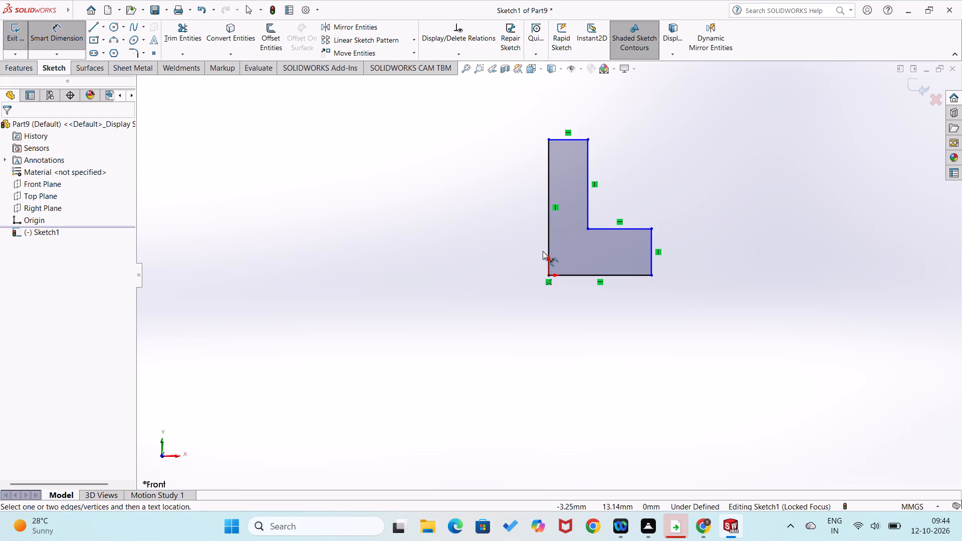
click(550, 224)
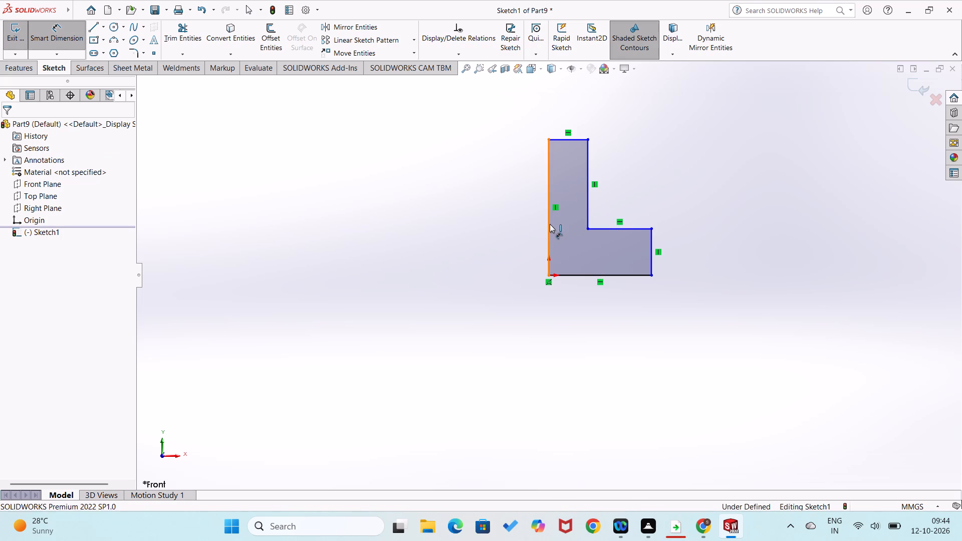
click(515, 229)
text(36)
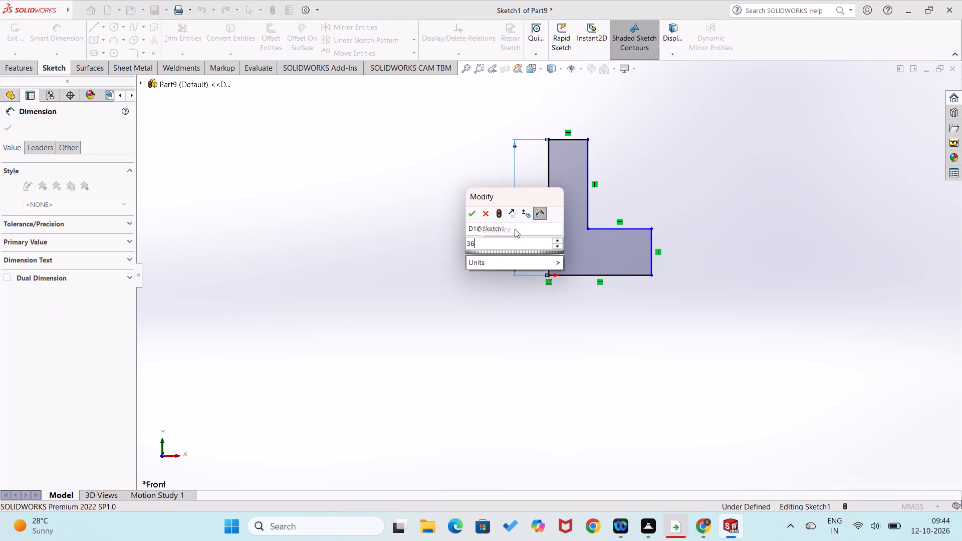
key(Return)
click(437, 268)
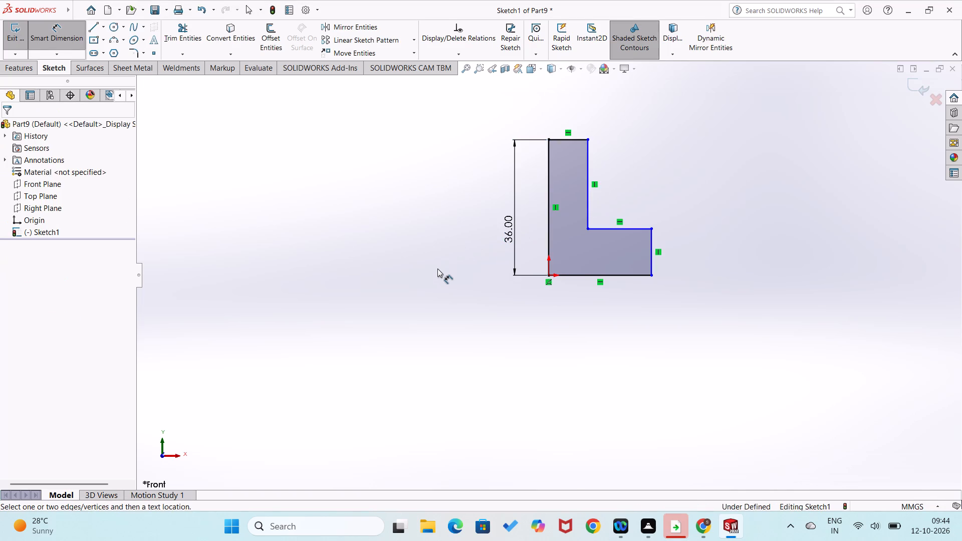
click(578, 277)
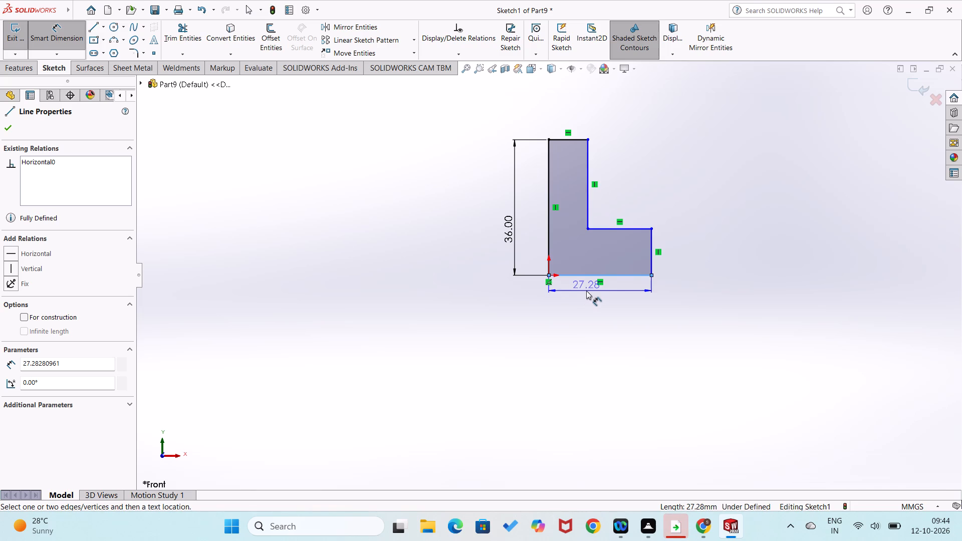
click(586, 291)
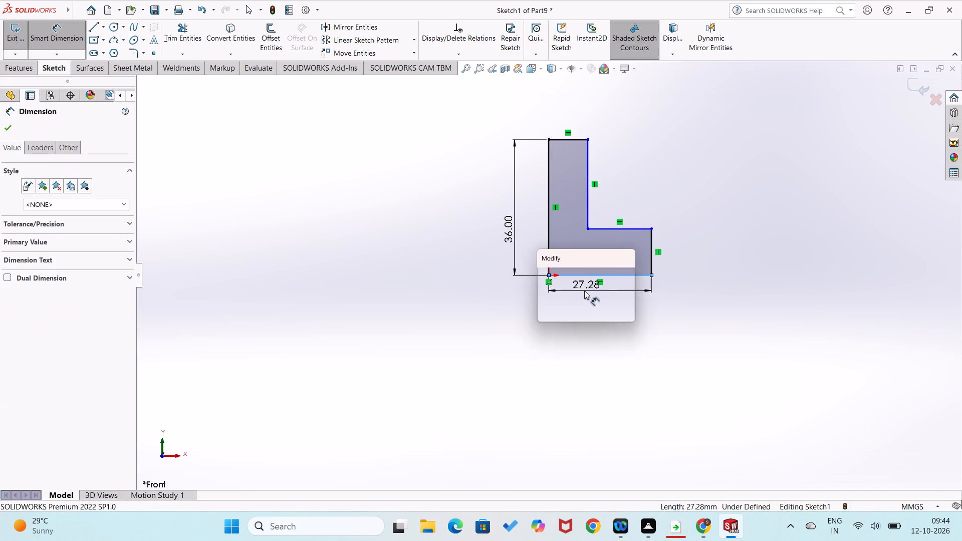
key(1)
key(6)
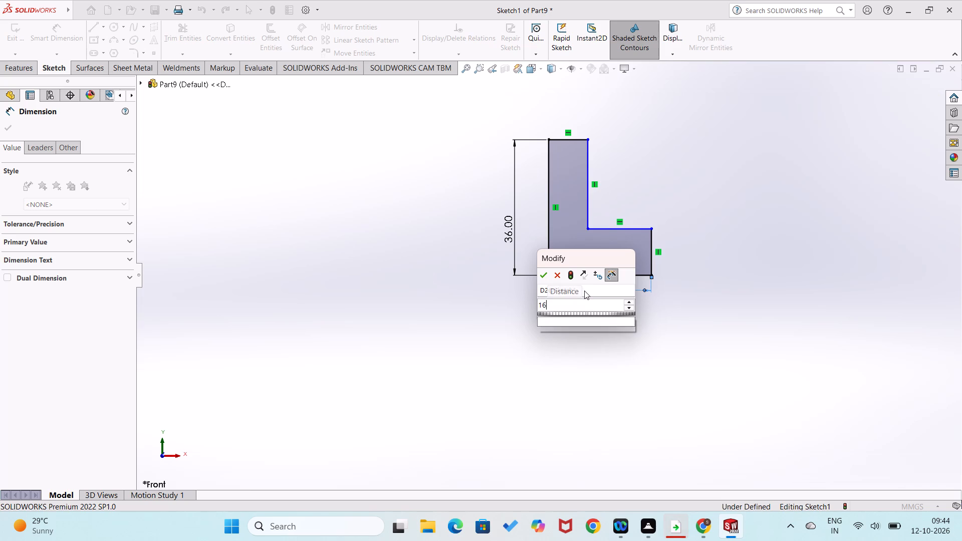
text(+16)
key(Return)
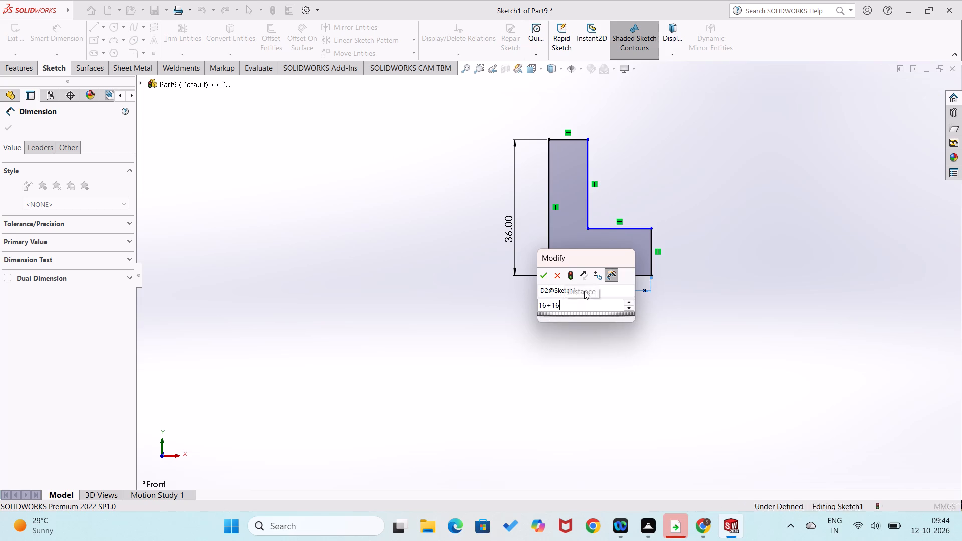
click(578, 314)
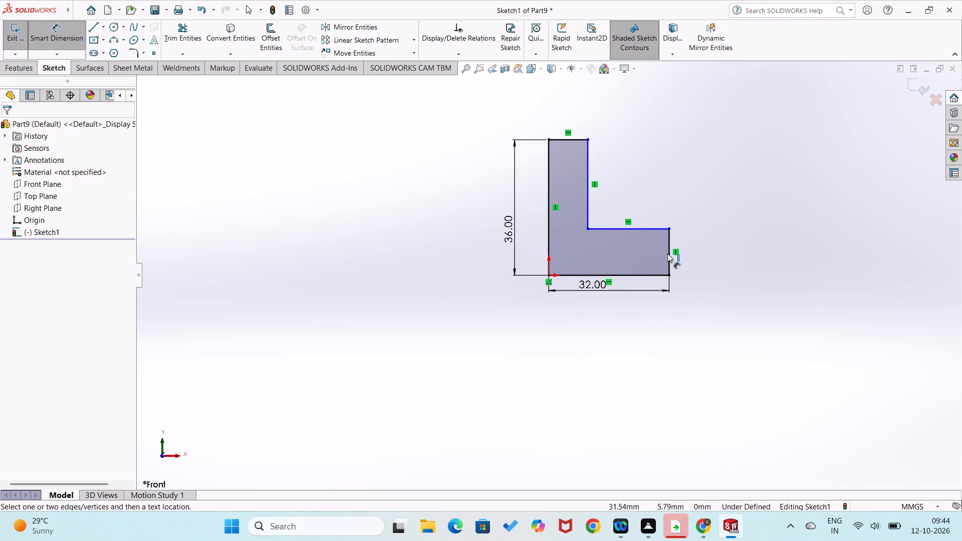
Dimension both legs of the L-profile as 10 mm thick, at the base's short end edge and the upright's top edge.
click(668, 254)
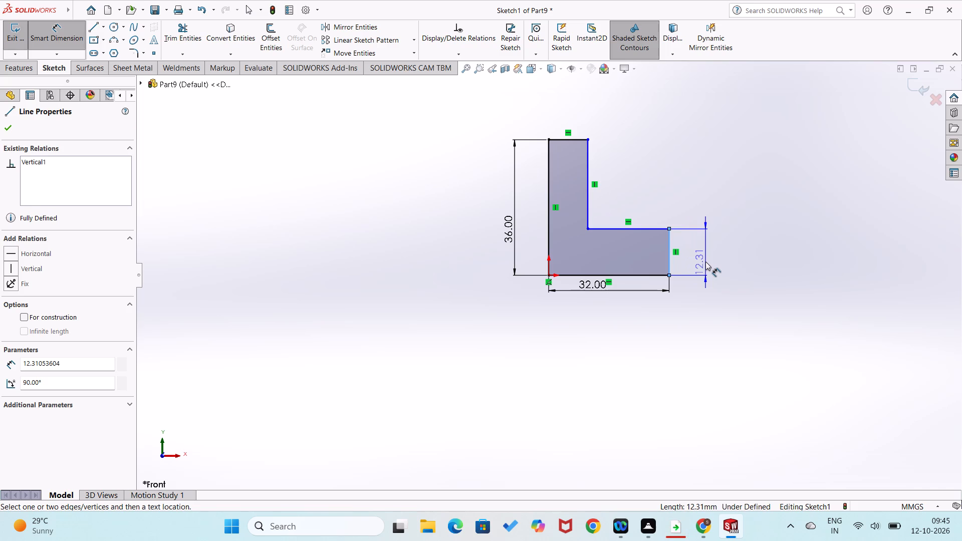
click(705, 261)
text(10)
key(Return)
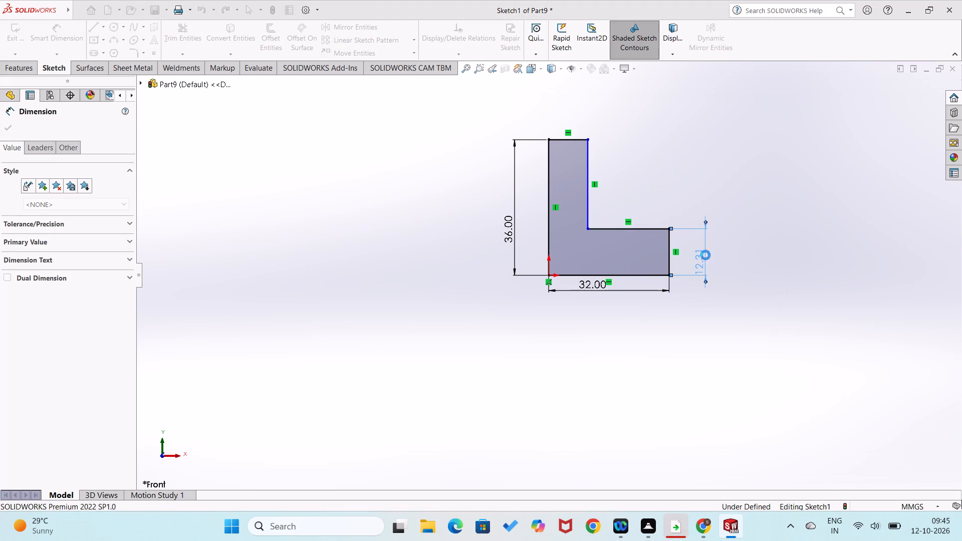
click(571, 139)
click(581, 113)
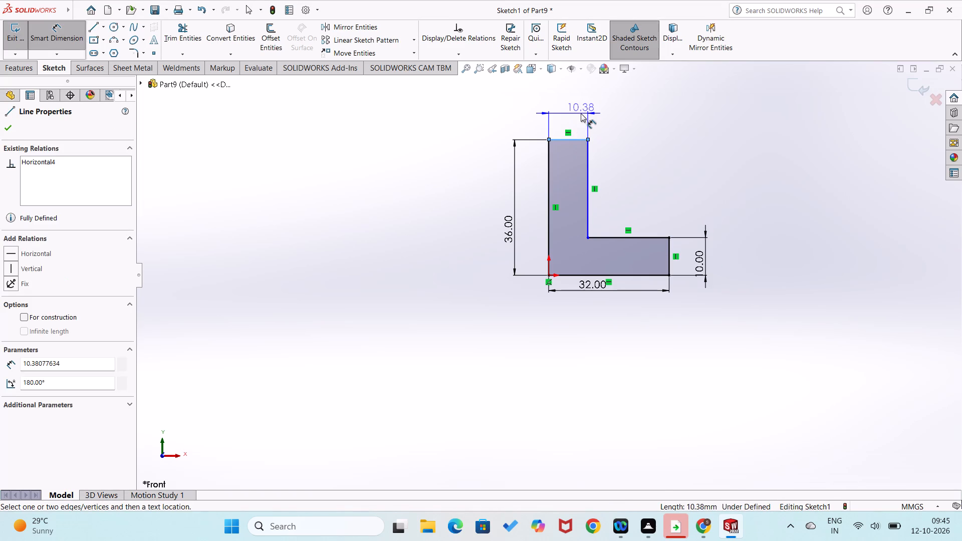
text(10)
key(Return)
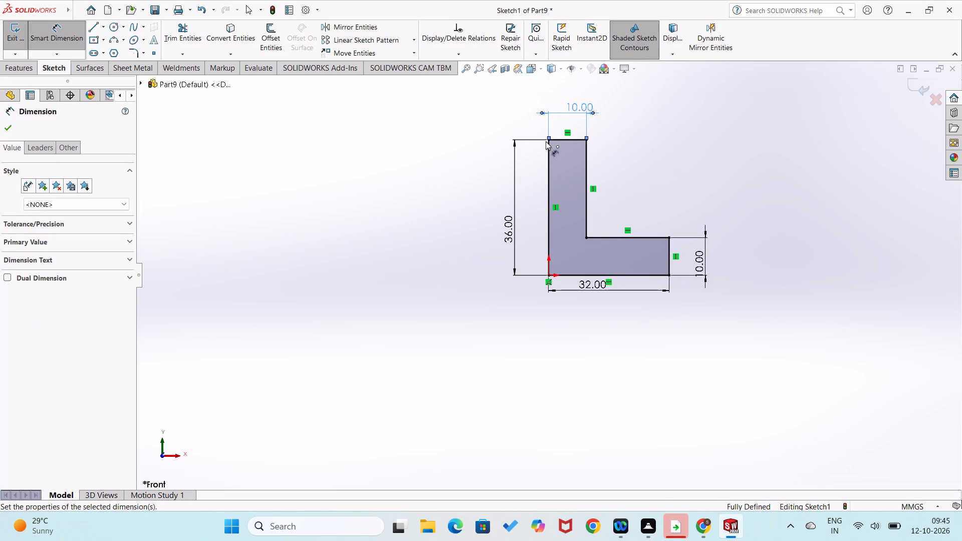
click(414, 185)
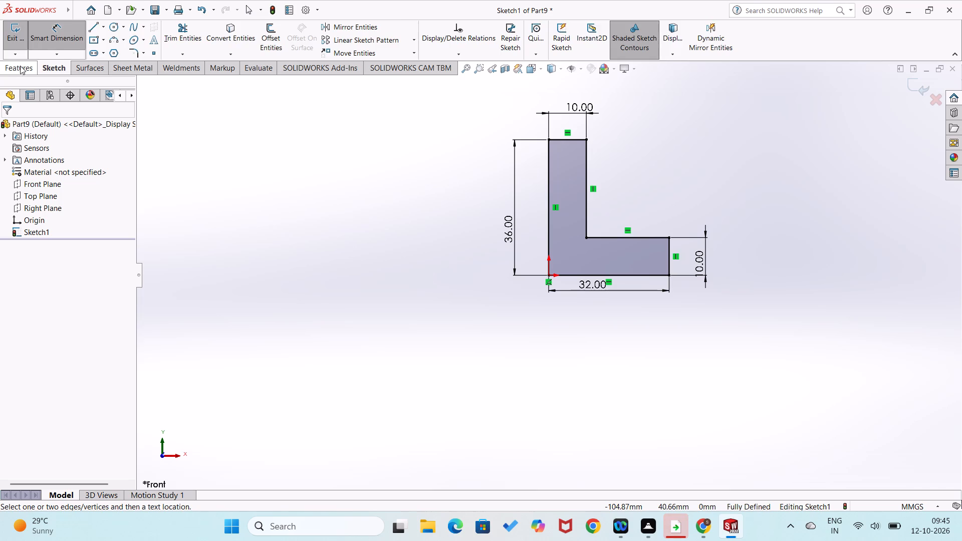
Extrude the L-profile as a Blind boss 64 mm deep in the reversed direction.
click(20, 67)
click(20, 49)
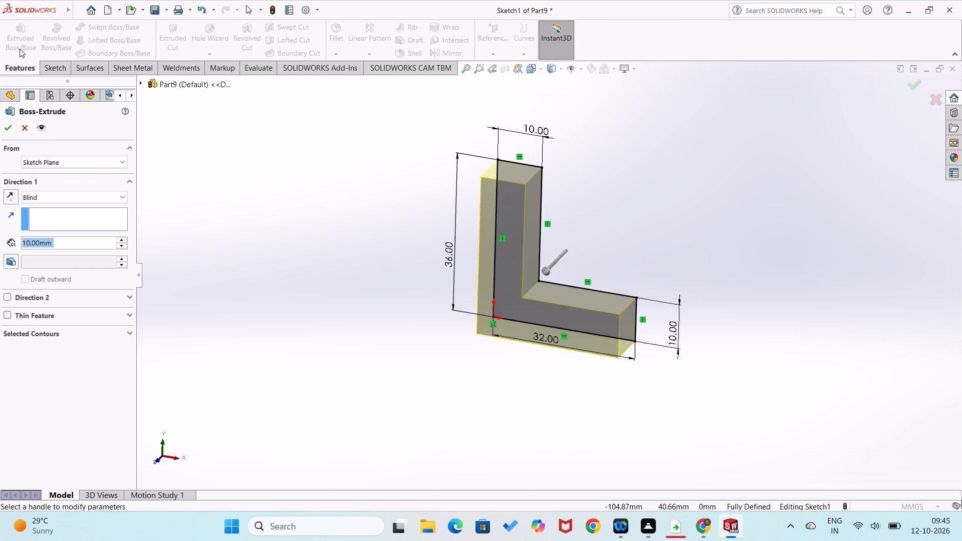
click(13, 197)
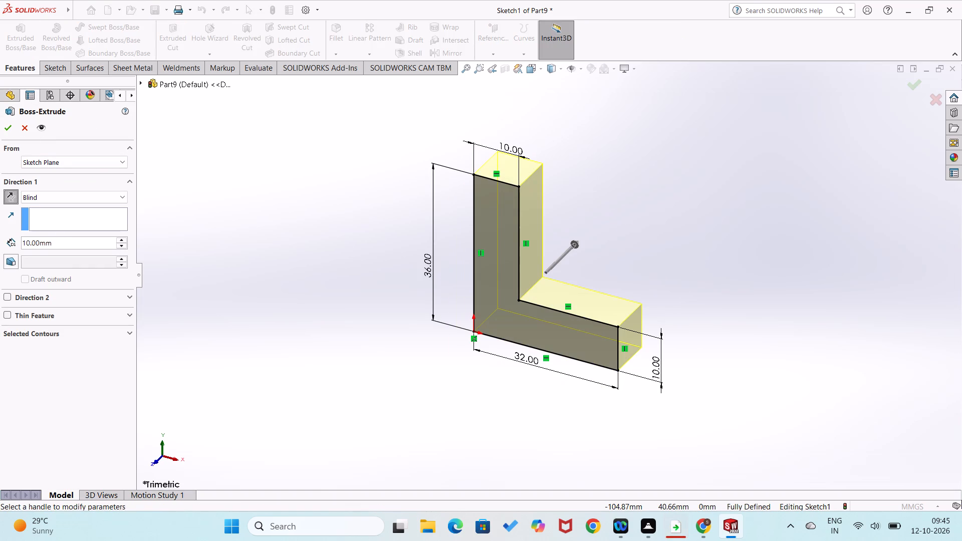
drag(72, 243, 6, 256)
text(64)
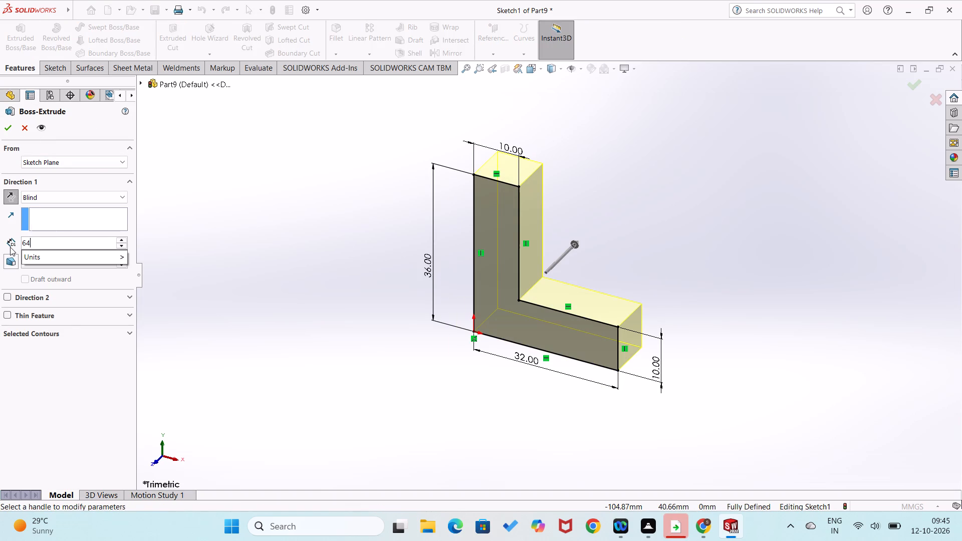
key(Return)
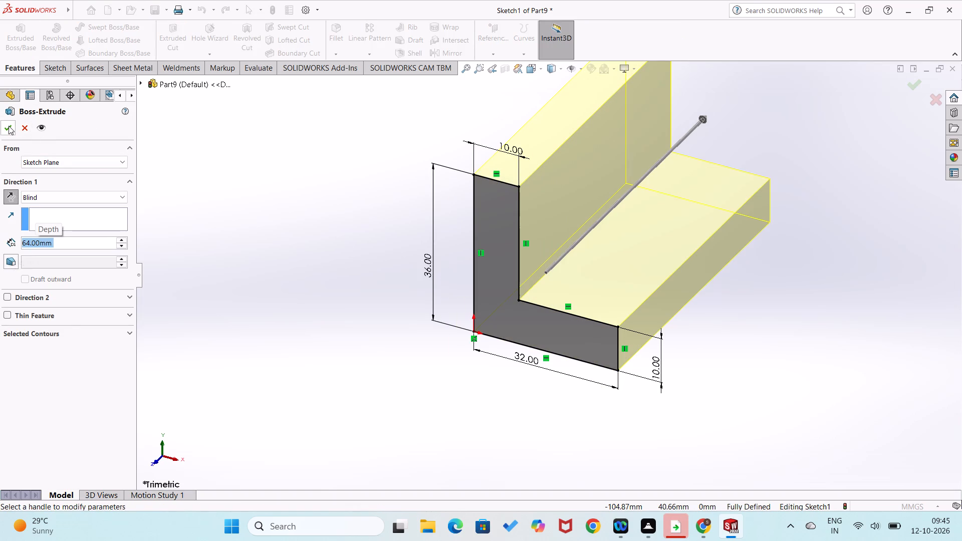
click(9, 126)
click(262, 256)
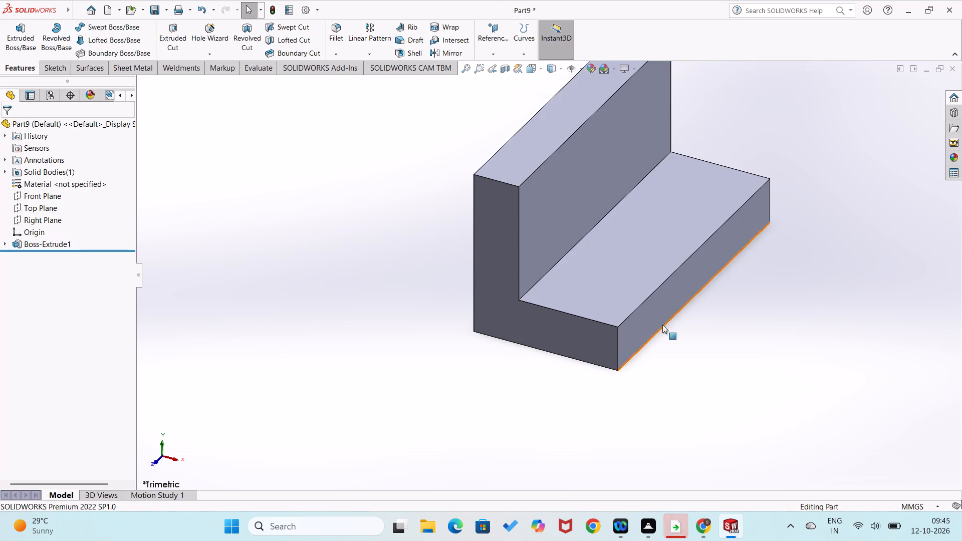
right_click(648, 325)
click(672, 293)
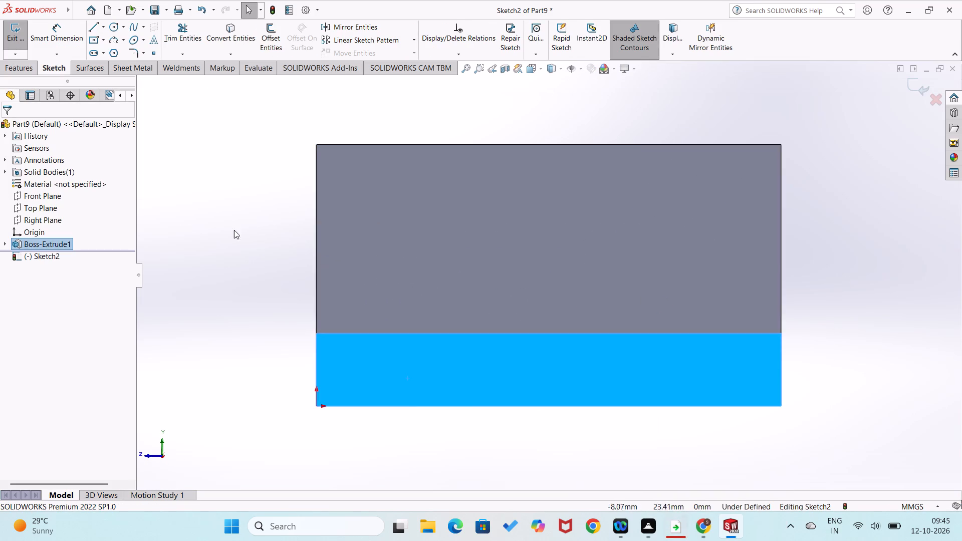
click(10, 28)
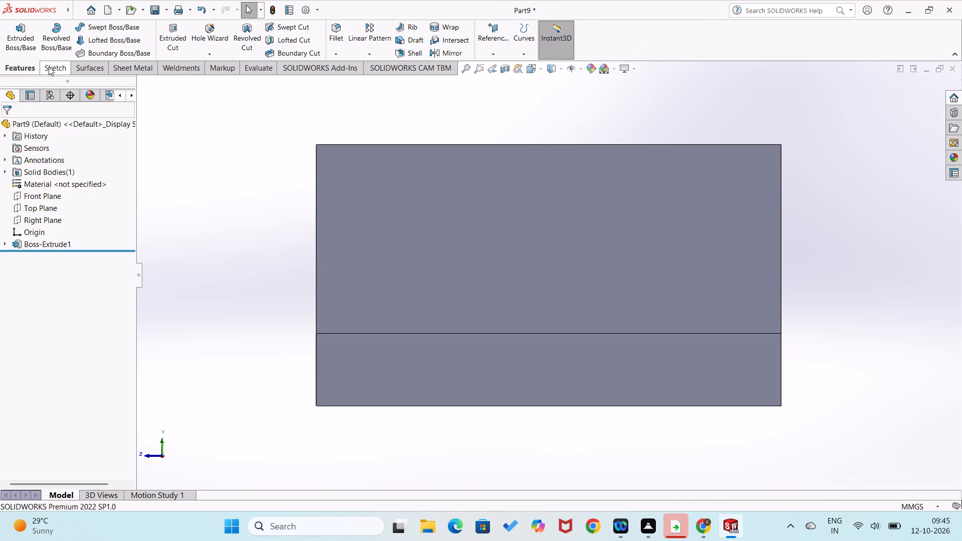
On the base's 64 mm long end face, sketch two slanted lines about 45 mm apart at their feet, joined by a tangent arc.
click(23, 44)
click(421, 364)
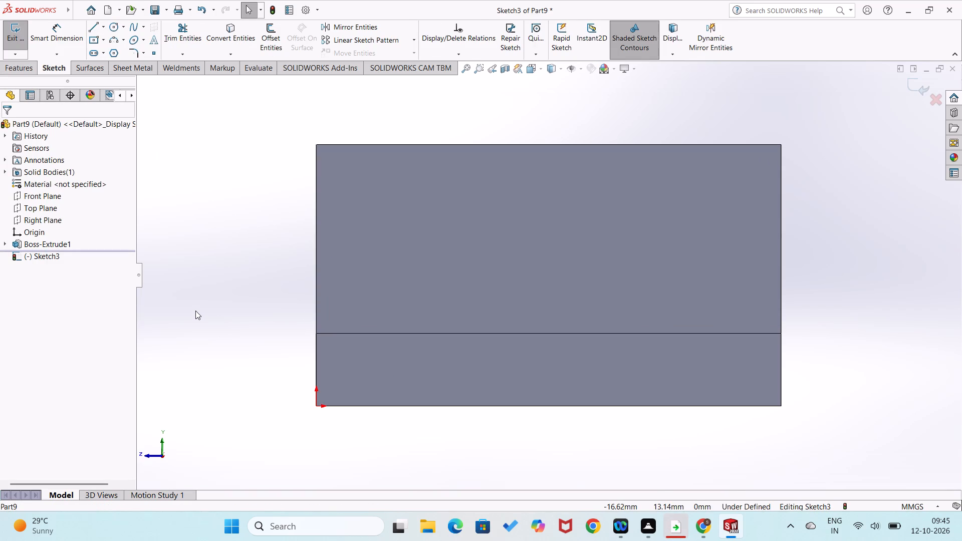
right_drag(195, 311, 239, 316)
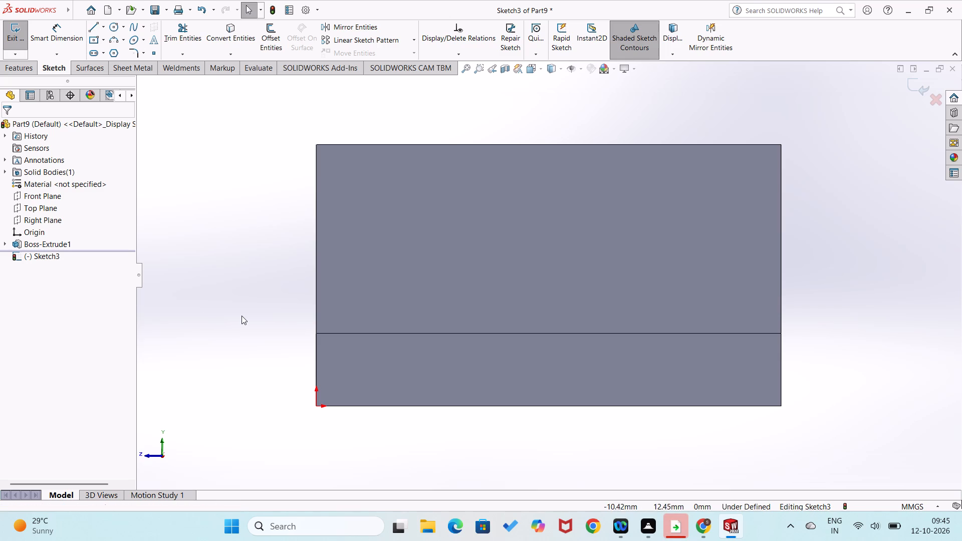
right_drag(284, 330, 256, 350)
right_drag(295, 346, 256, 369)
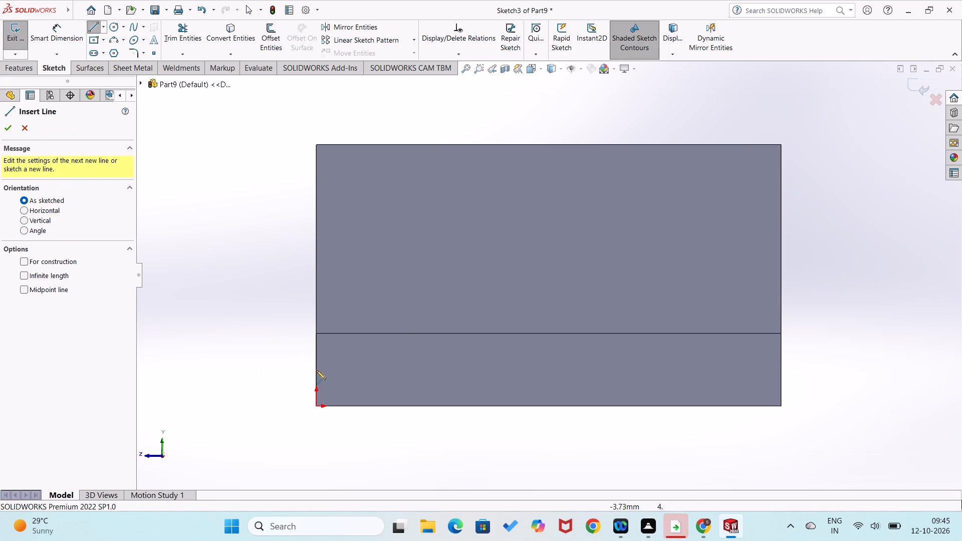
click(399, 332)
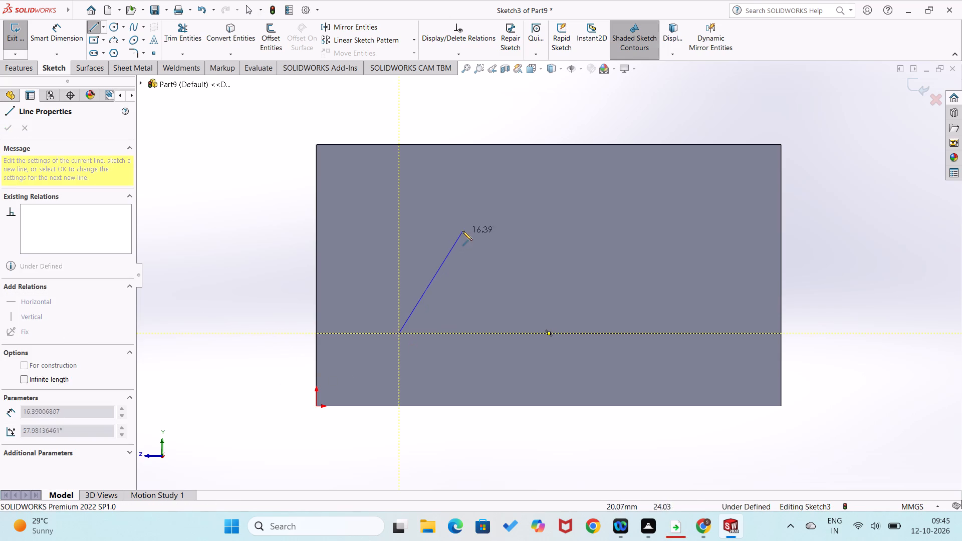
click(478, 211)
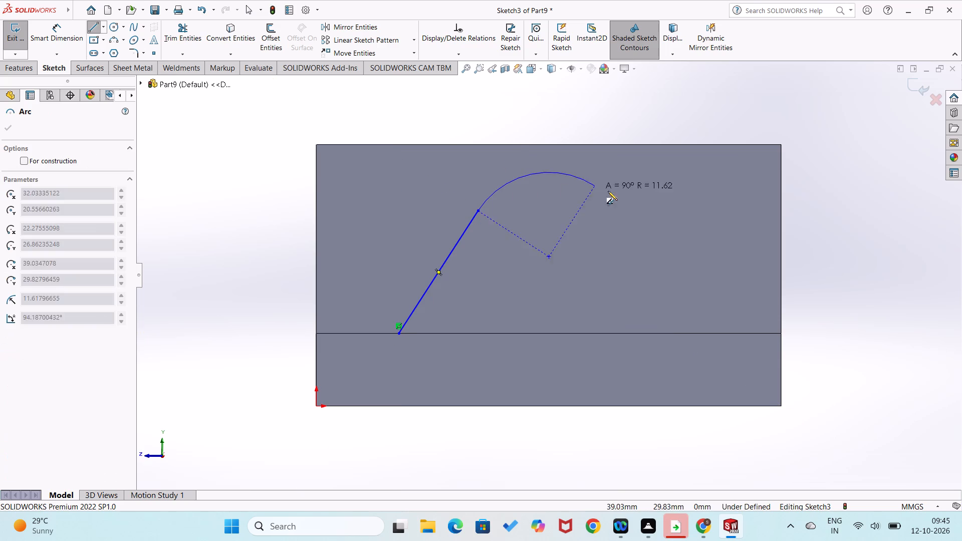
drag(645, 213, 645, 218)
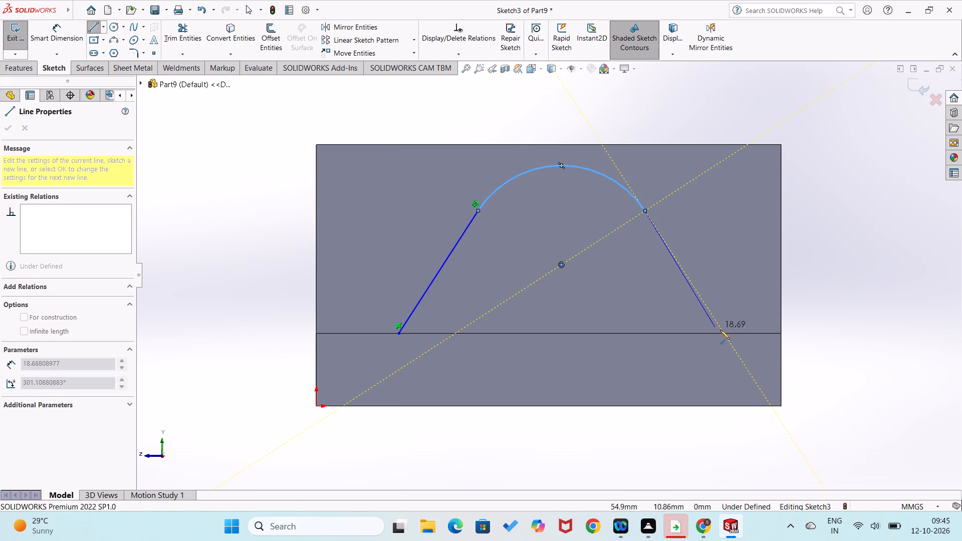
click(725, 334)
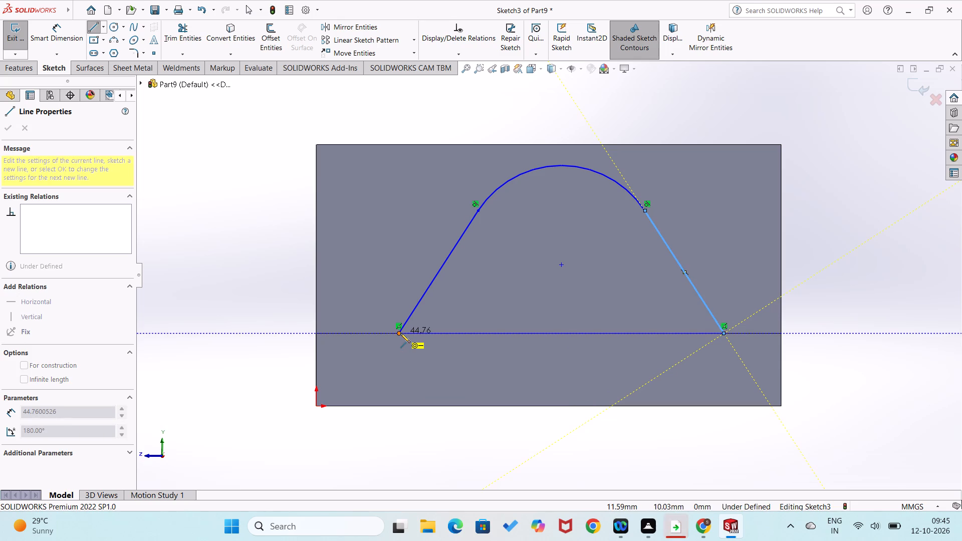
Dimension the arc's radius, trying 32 mm and undoing that value.
right_drag(458, 386, 468, 304)
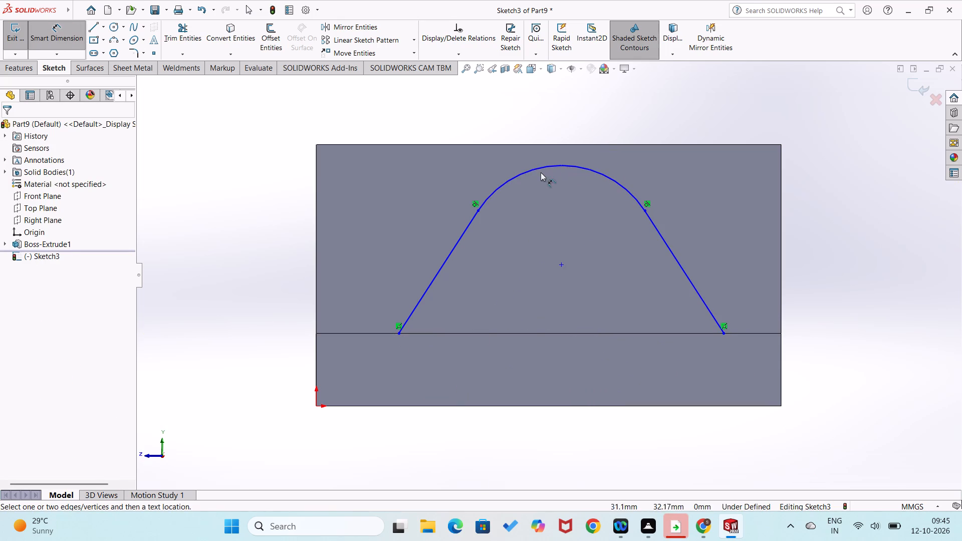
click(526, 170)
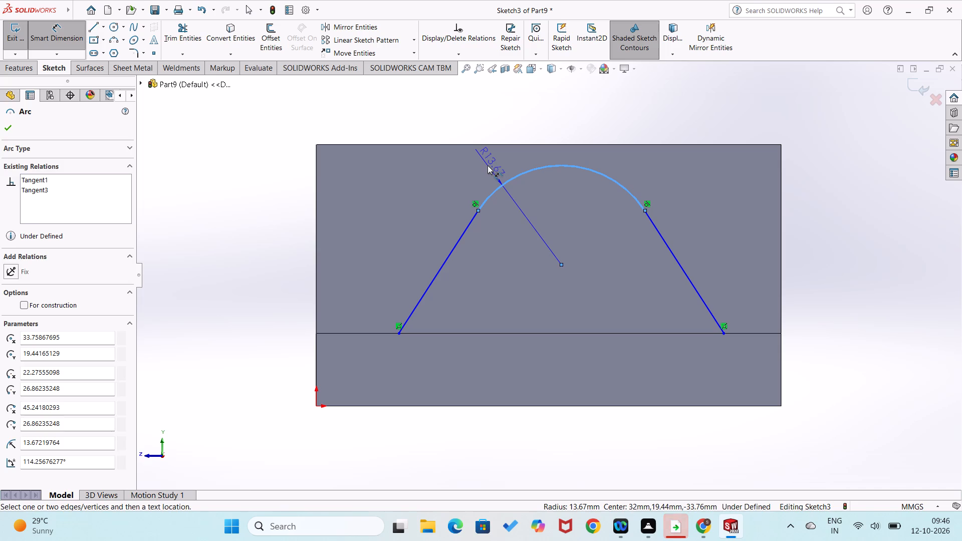
click(488, 165)
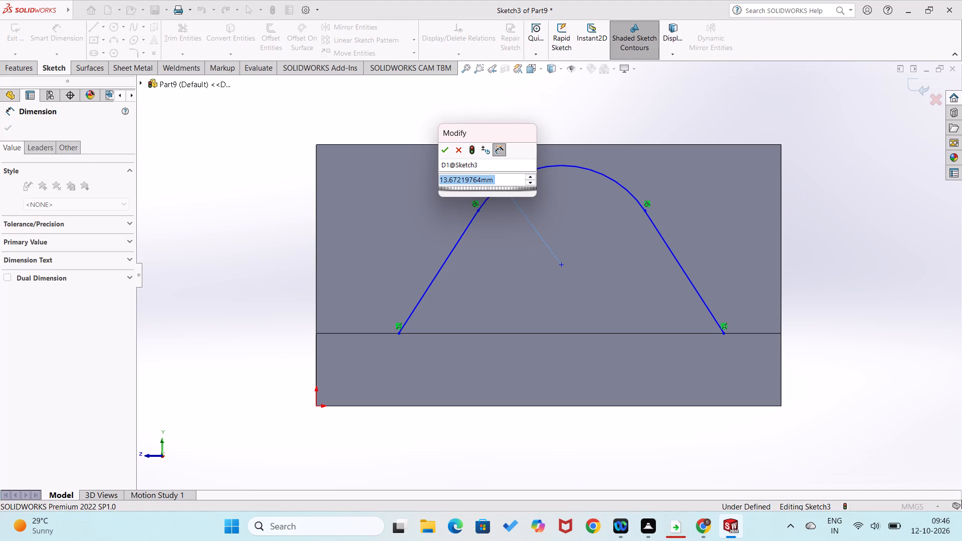
text(32)
key(Return)
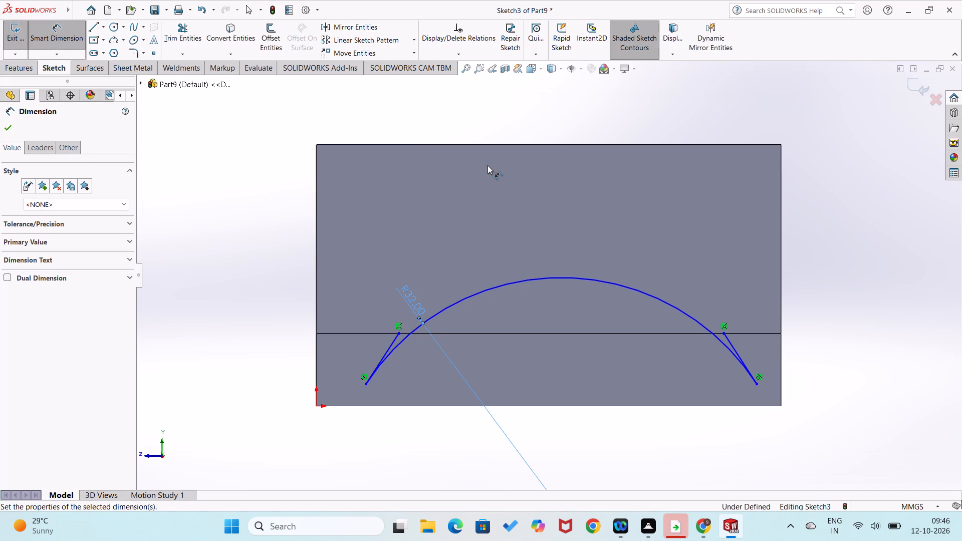
key(ctrl+z)
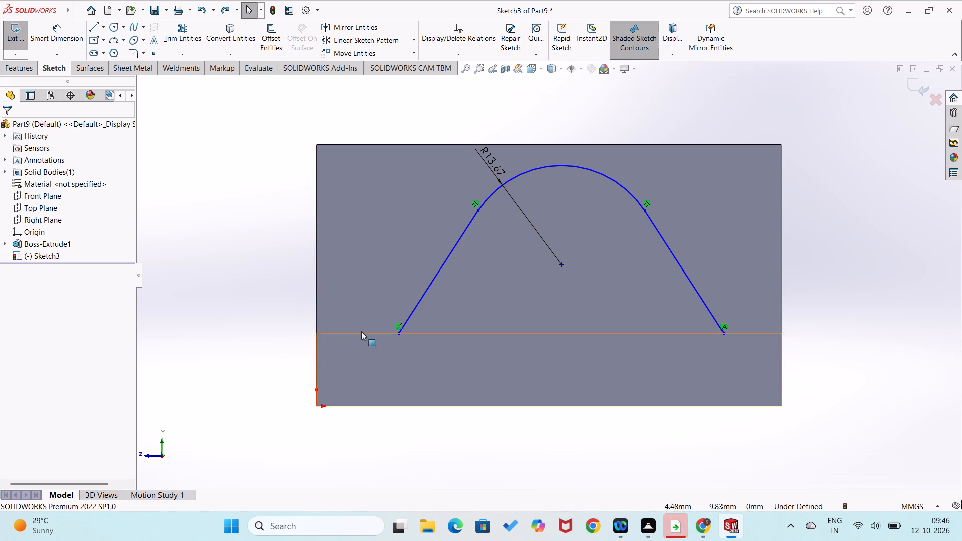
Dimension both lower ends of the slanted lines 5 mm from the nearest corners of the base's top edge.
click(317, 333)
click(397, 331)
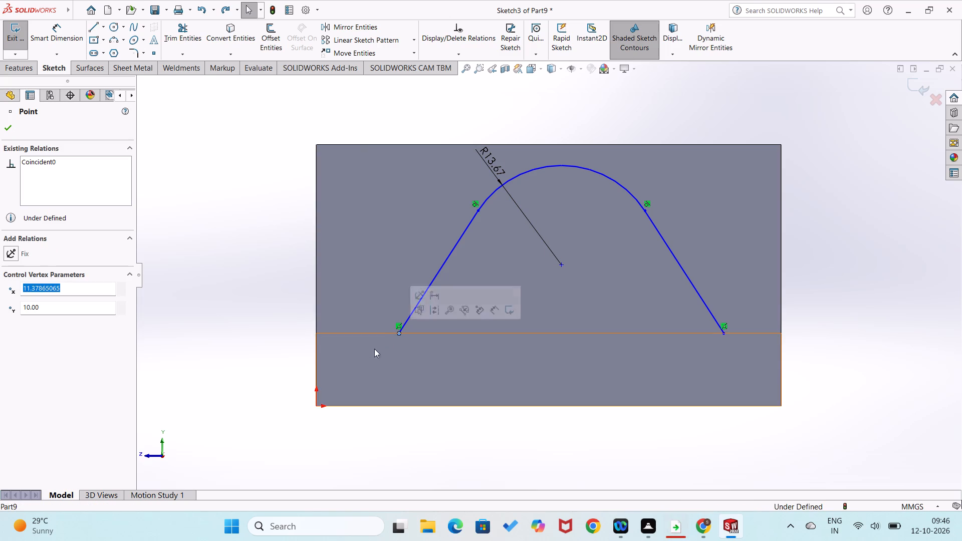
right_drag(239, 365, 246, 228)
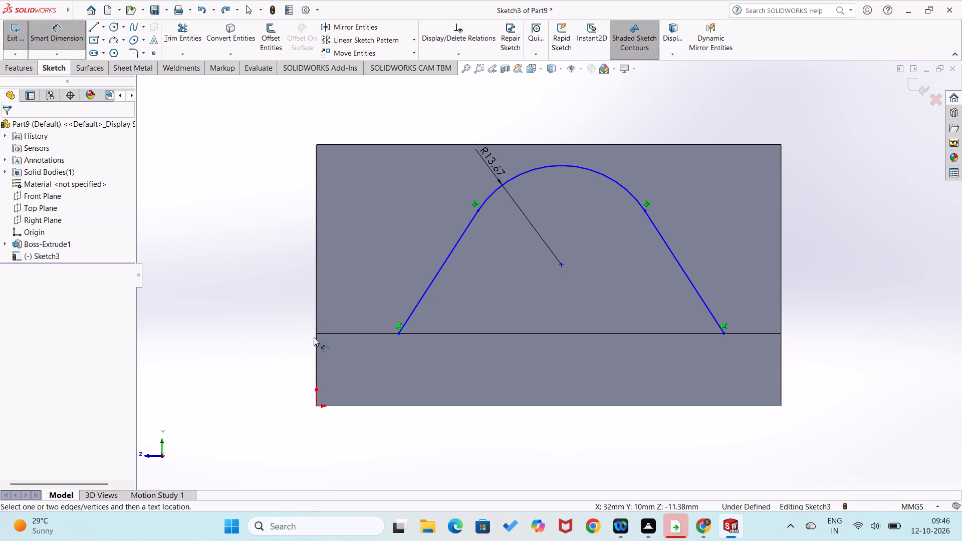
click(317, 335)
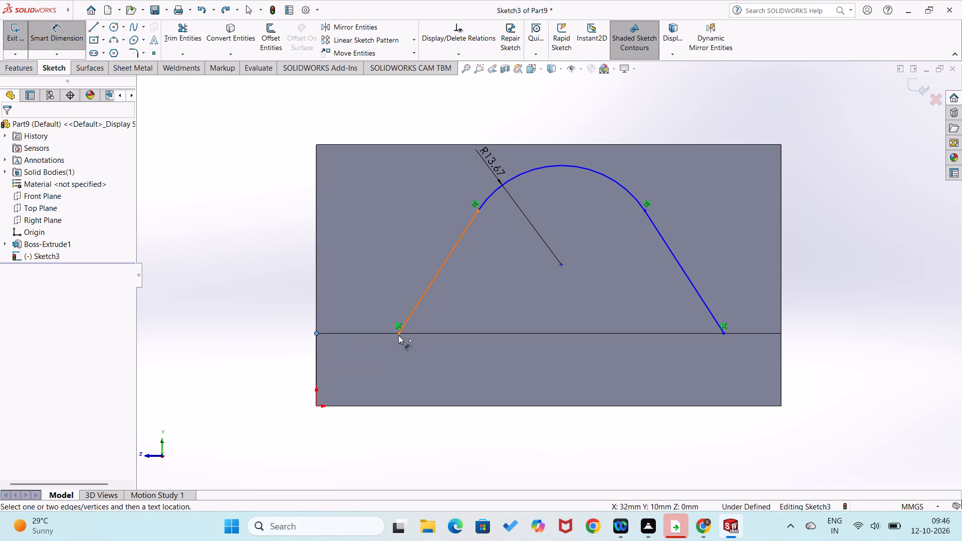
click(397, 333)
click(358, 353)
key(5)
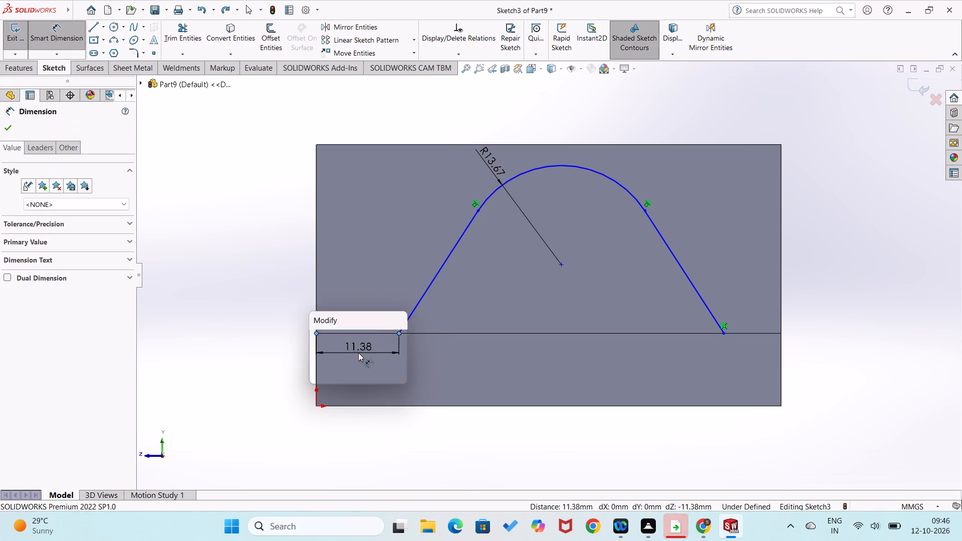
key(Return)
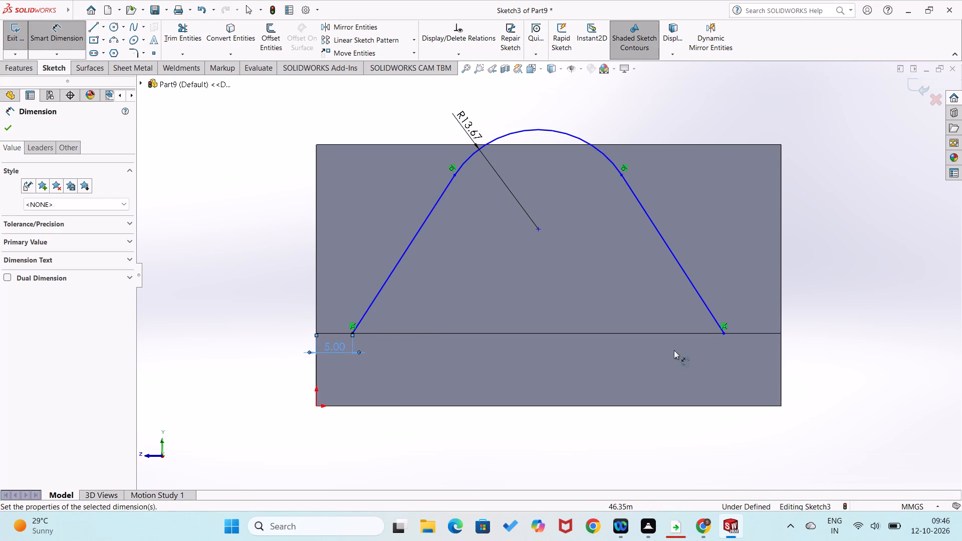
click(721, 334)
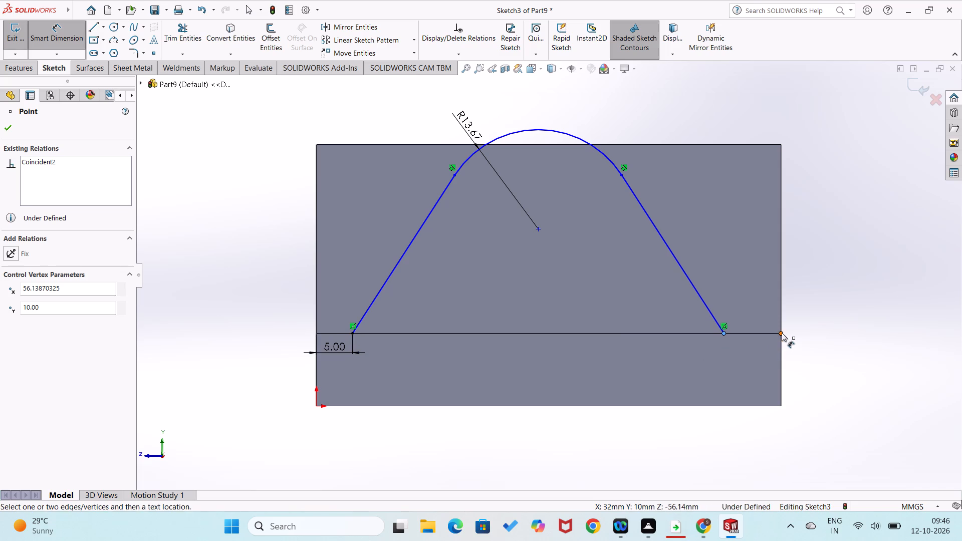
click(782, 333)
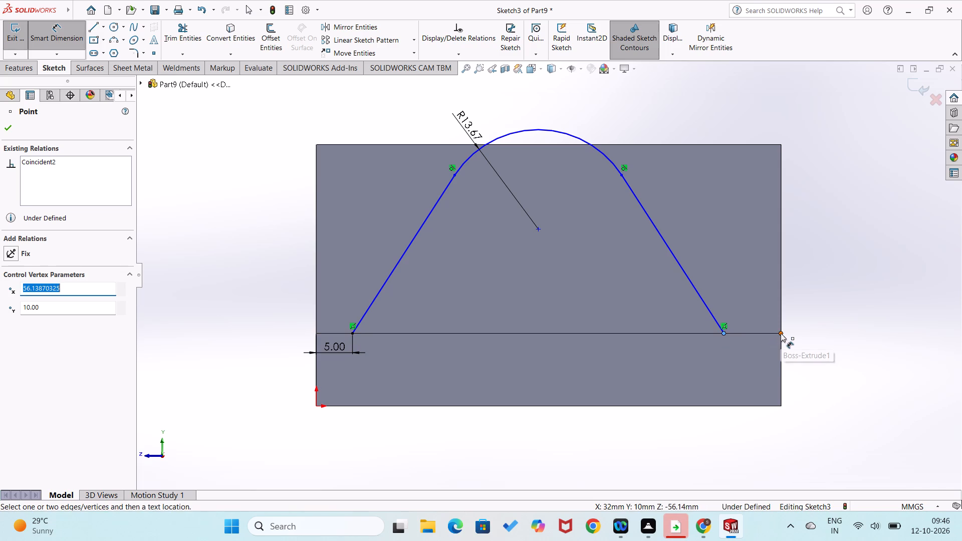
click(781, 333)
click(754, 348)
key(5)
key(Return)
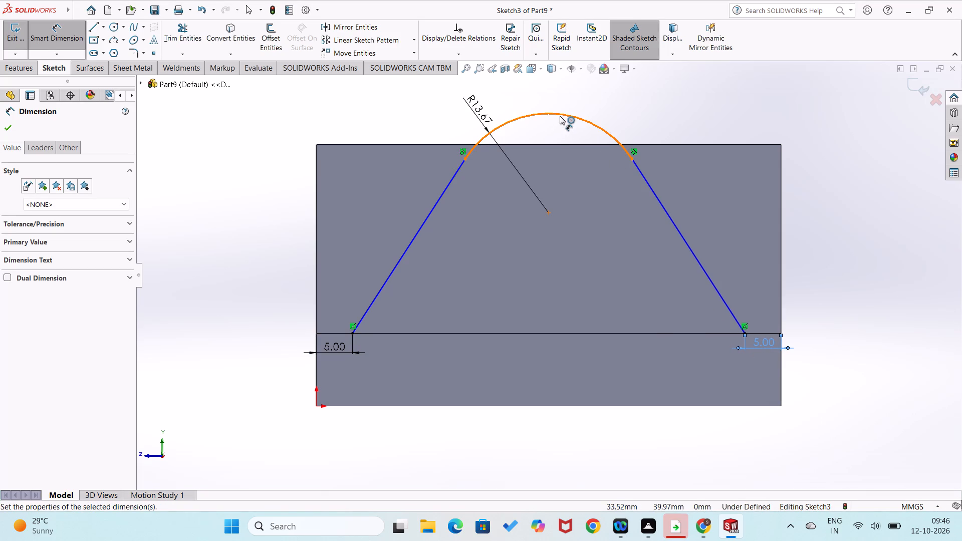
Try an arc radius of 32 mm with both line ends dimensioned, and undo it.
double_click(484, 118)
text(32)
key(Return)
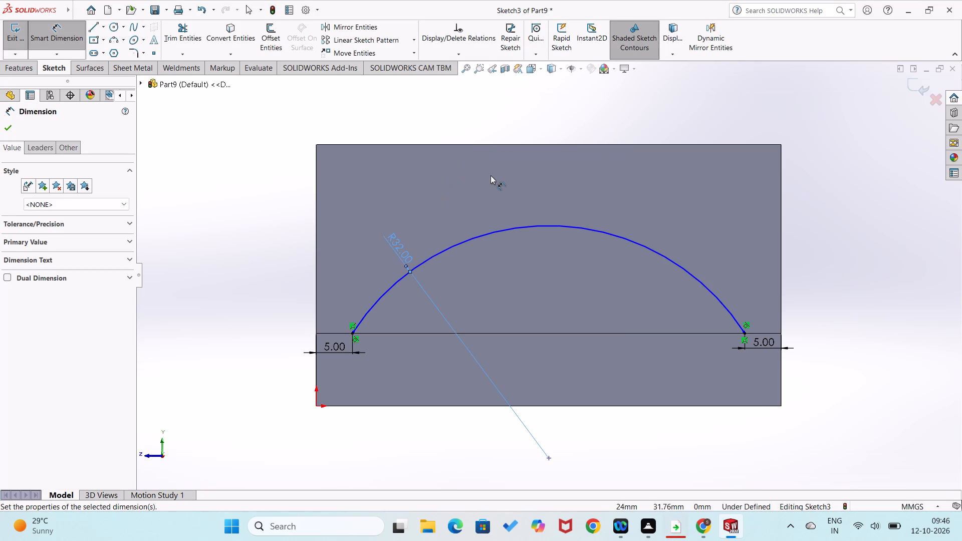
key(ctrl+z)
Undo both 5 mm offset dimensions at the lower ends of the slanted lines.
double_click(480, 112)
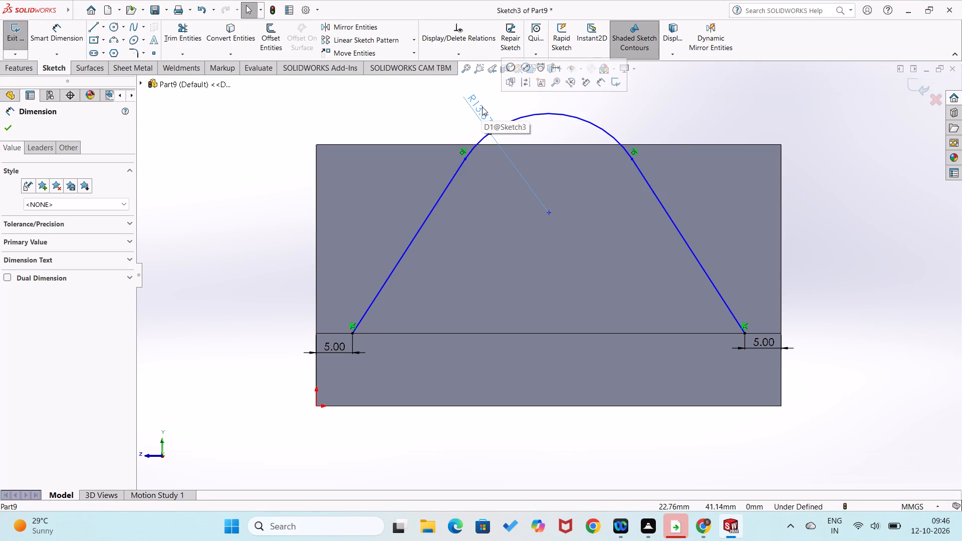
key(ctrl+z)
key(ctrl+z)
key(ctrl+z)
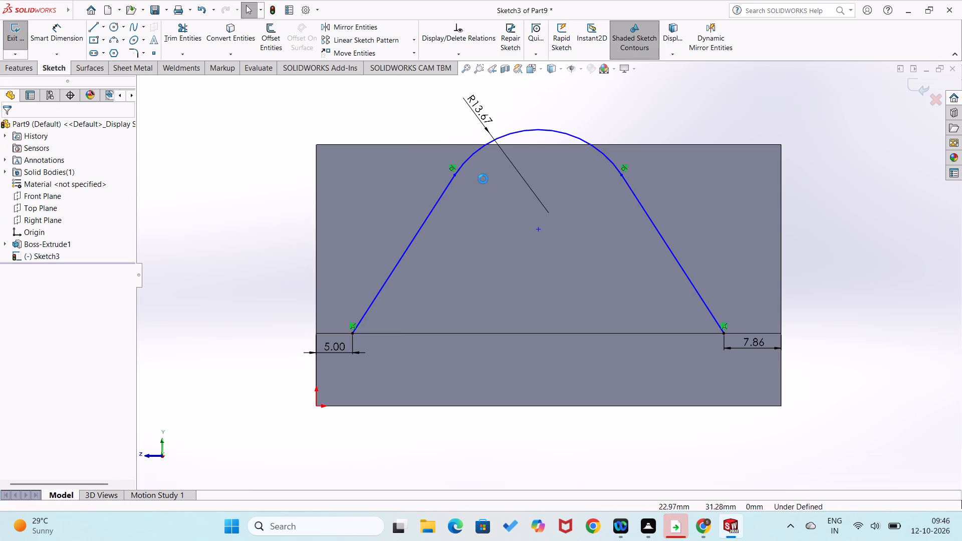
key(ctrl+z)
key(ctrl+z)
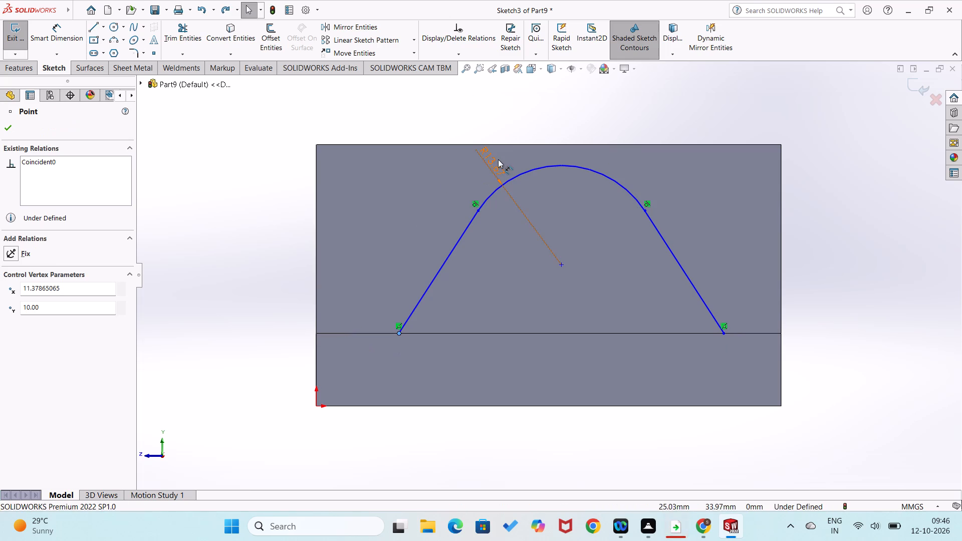
Set the arc's radius to 16 mm.
double_click(498, 159)
text(16)
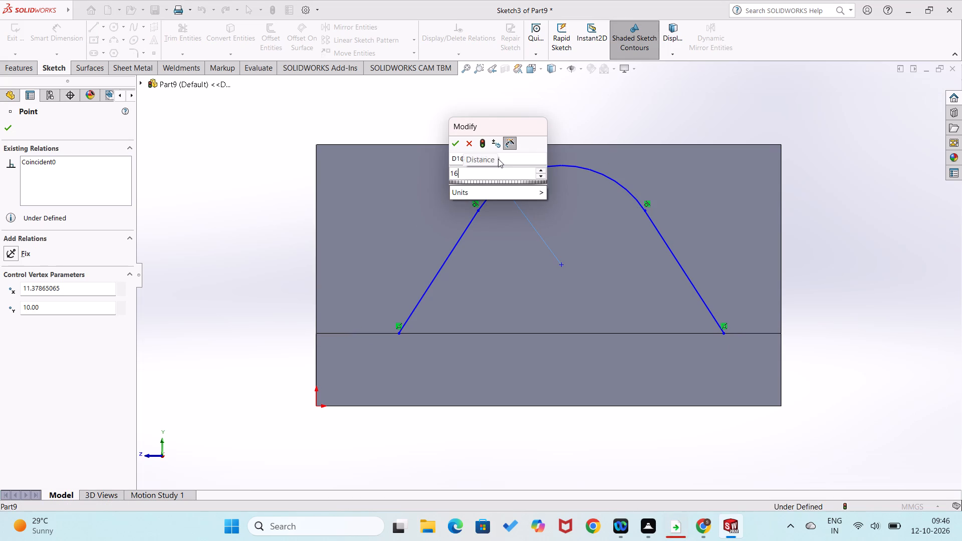
key(Return)
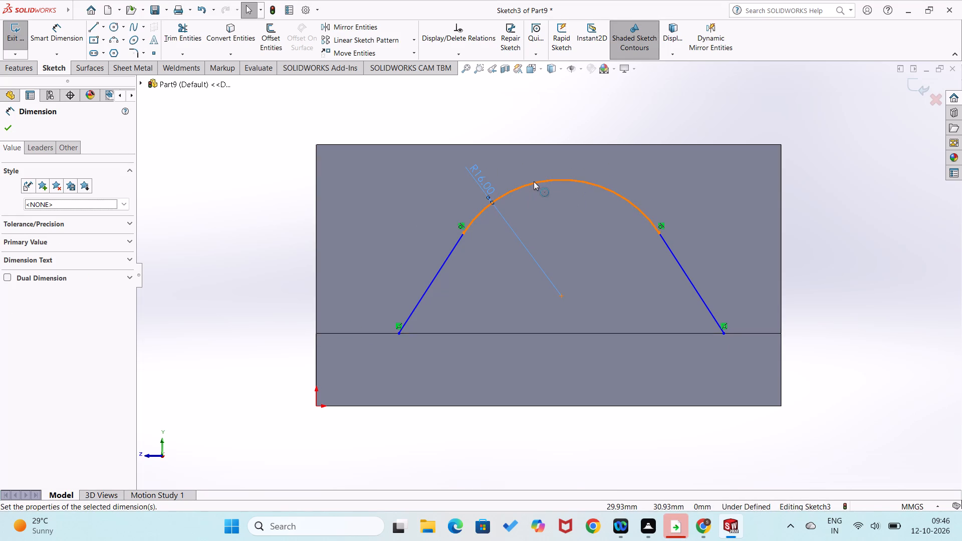
Add a Tangent relation between the arc and the top edge of the upright.
click(534, 181)
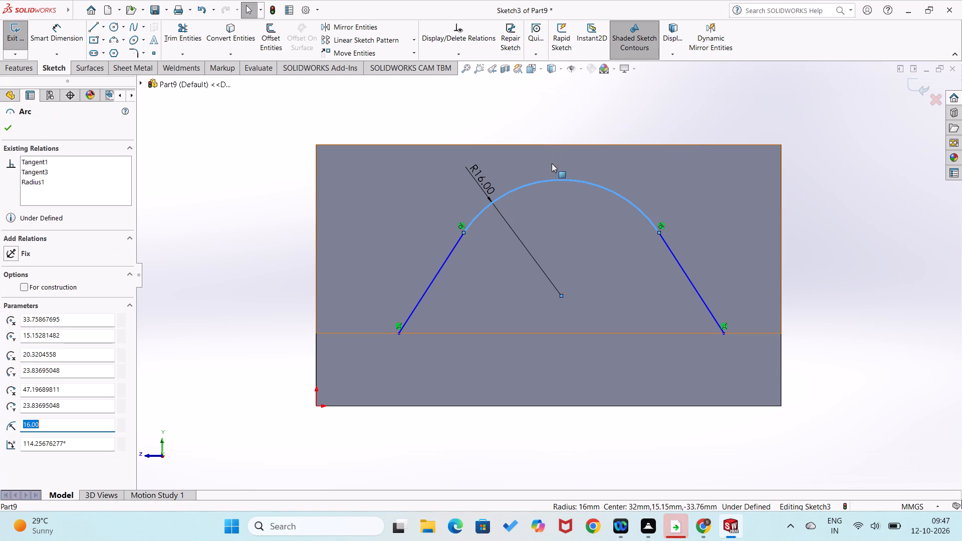
ctrl+click(565, 145)
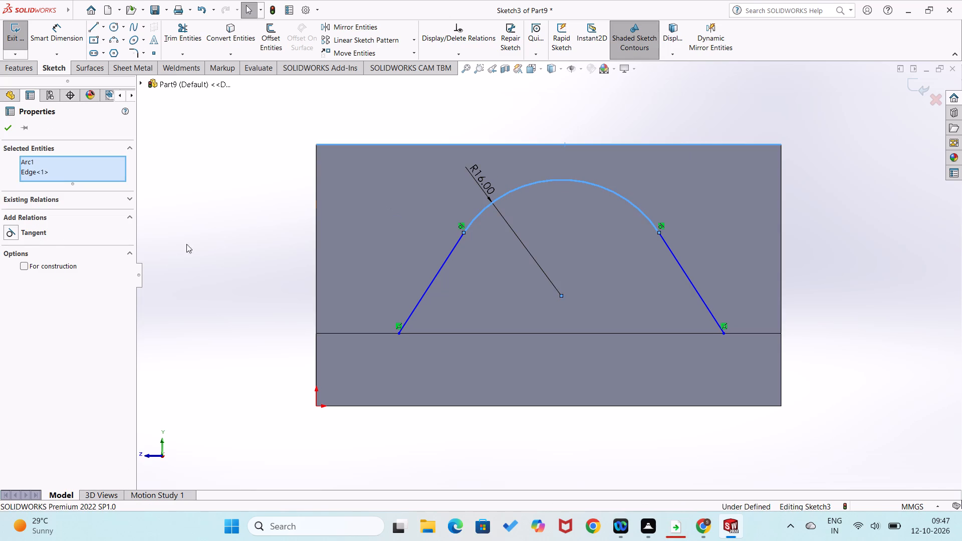
click(15, 233)
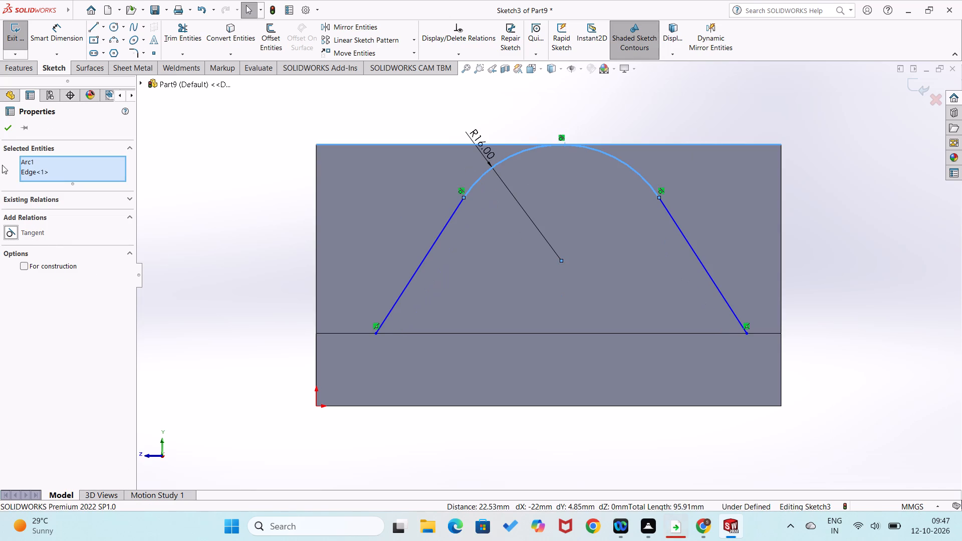
click(8, 125)
click(130, 235)
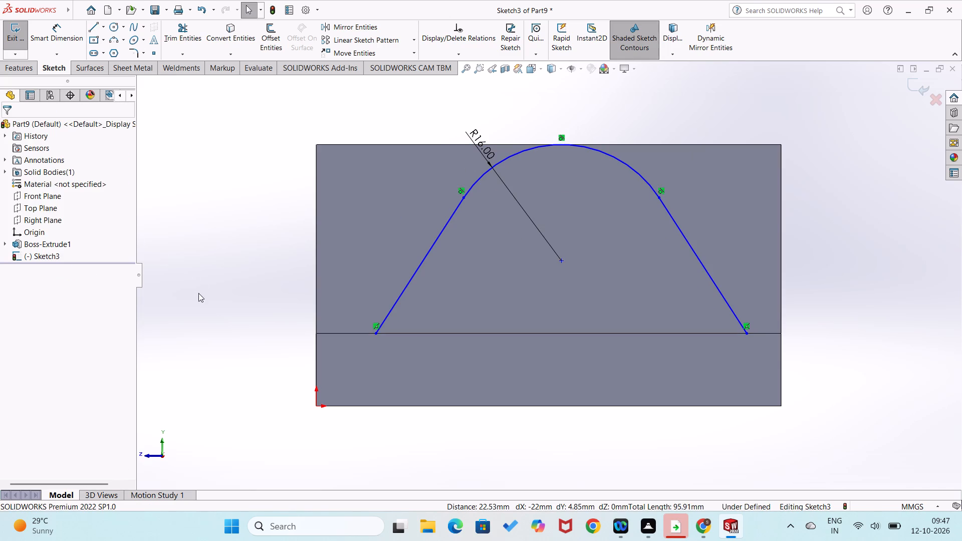
Dimension the distance between the lower ends of the two slanted lines as 55 mm.
right_drag(197, 300, 208, 231)
click(376, 335)
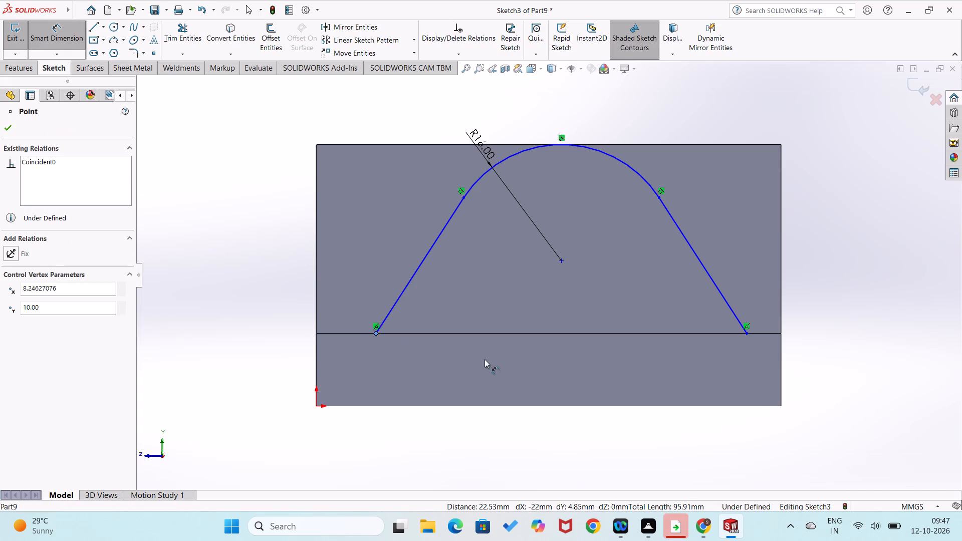
click(747, 333)
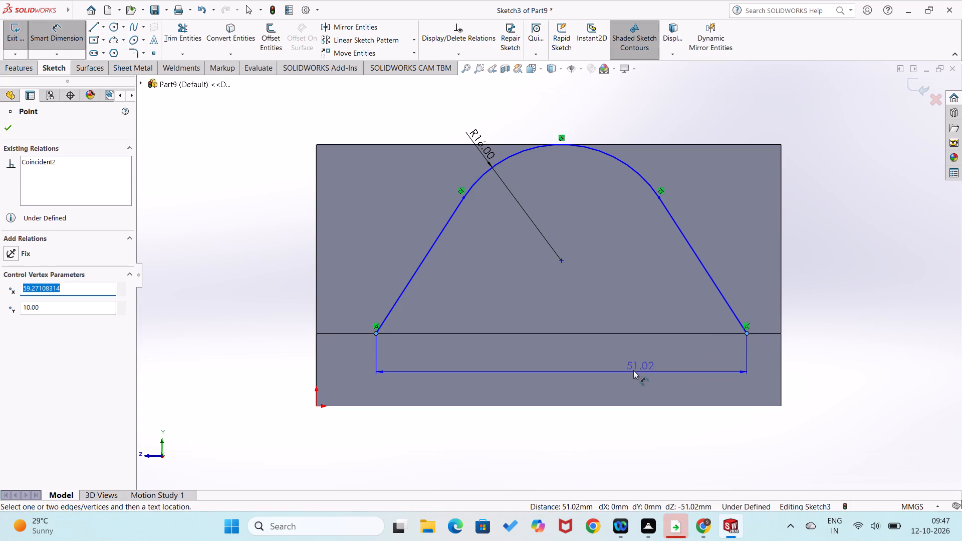
click(625, 367)
text(55)
key(Return)
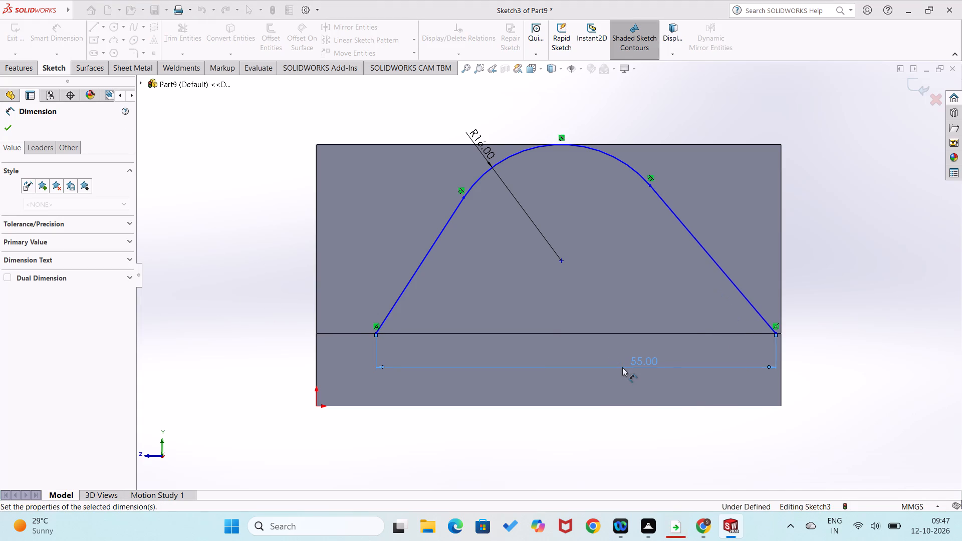
click(871, 404)
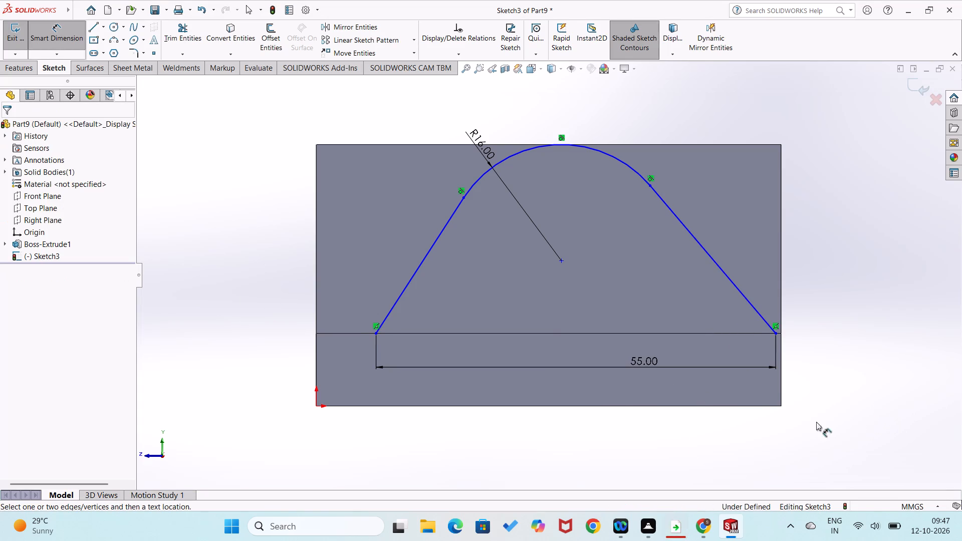
Dimension the gap between the bracket's origin-side edge and the nearest lower end of the slanted lines as 5 mm.
click(316, 334)
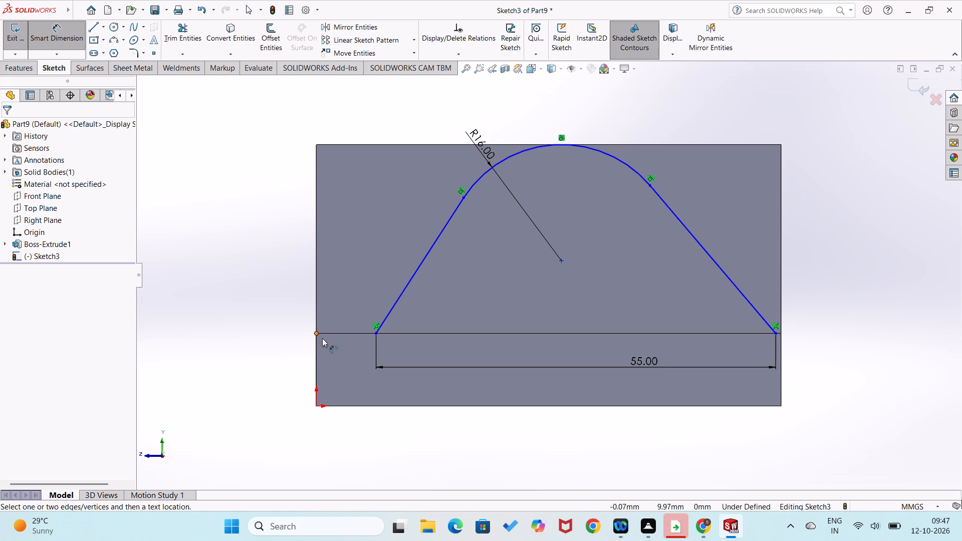
click(376, 332)
click(355, 302)
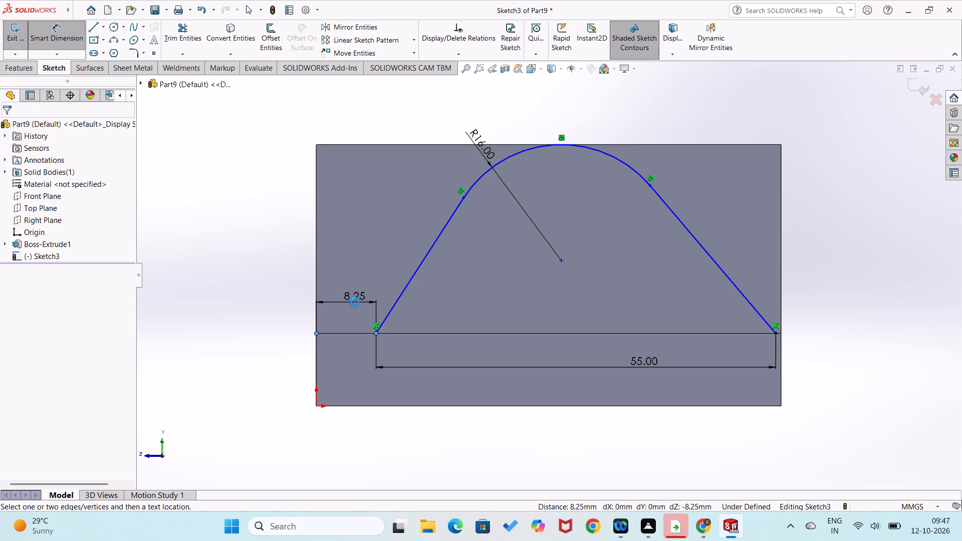
key(5)
key(Return)
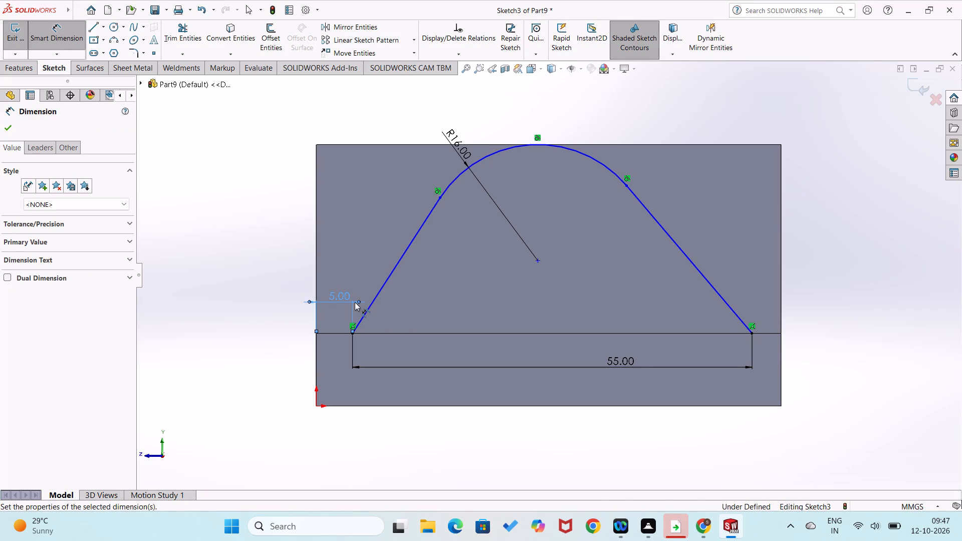
click(245, 278)
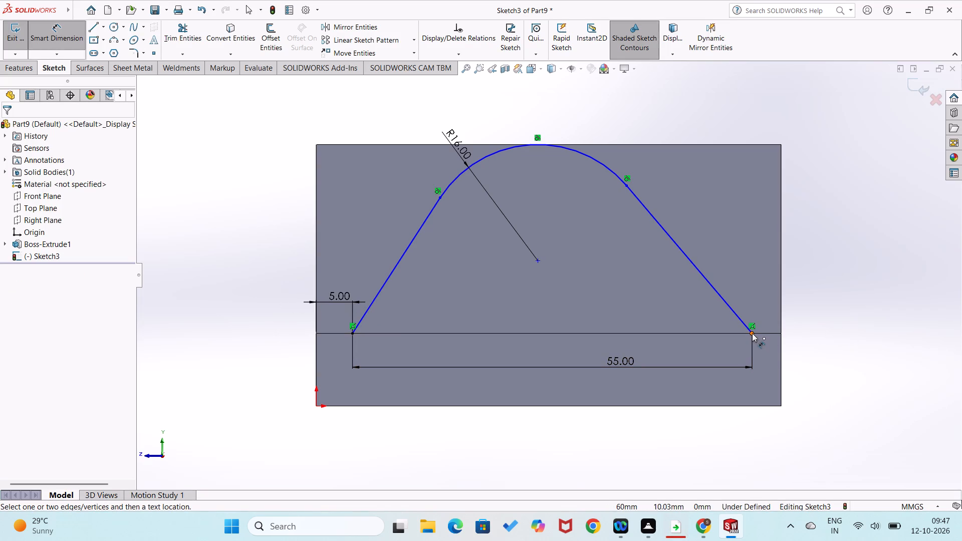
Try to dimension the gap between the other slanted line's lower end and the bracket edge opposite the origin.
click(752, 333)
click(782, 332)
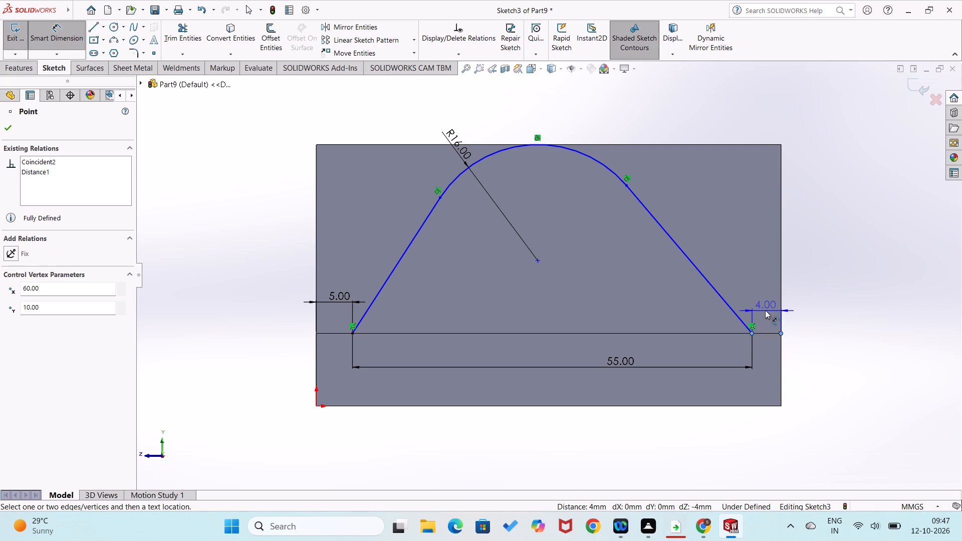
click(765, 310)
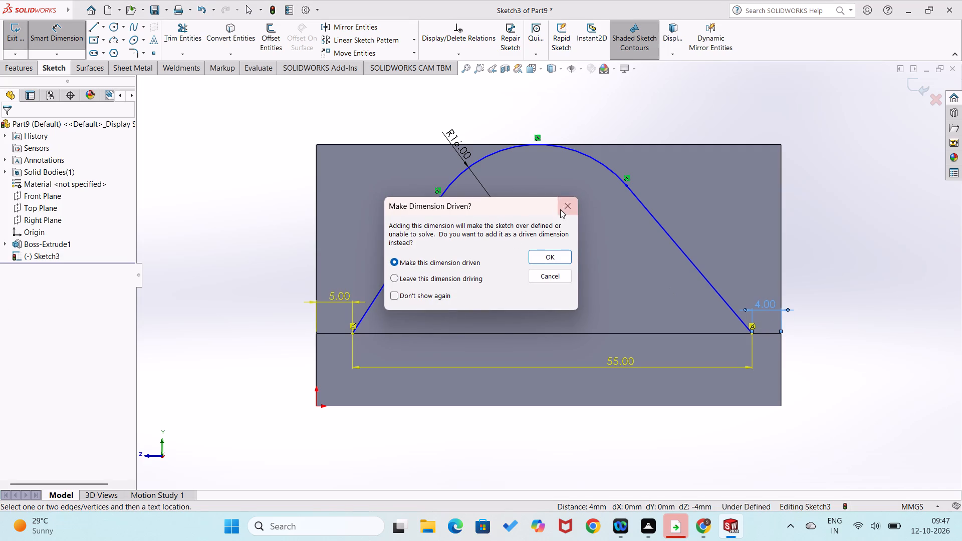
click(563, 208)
Set the gap between the origin-side edge and the profile's lower corner to 4.5 mm.
double_click(336, 297)
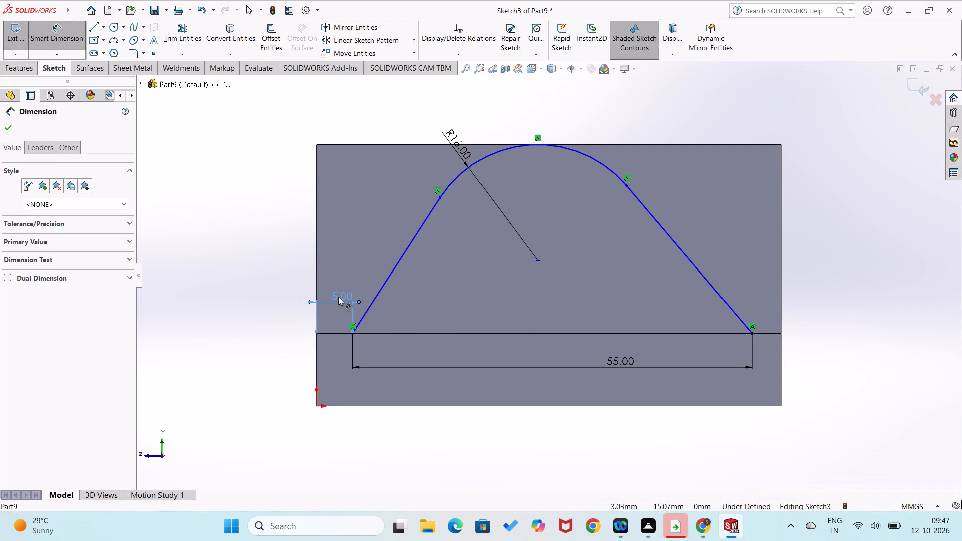
double_click(338, 297)
text(4.5)
key(Return)
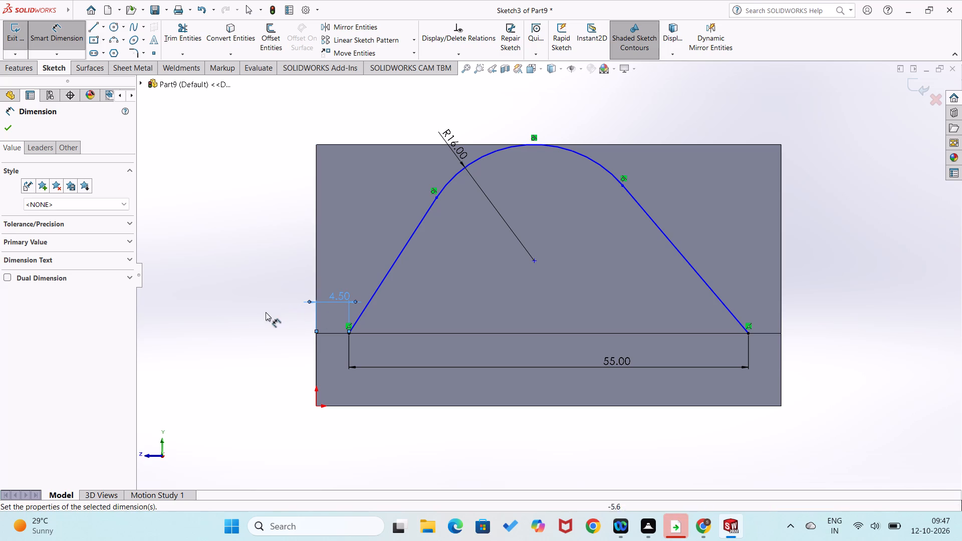
drag(262, 313, 257, 315)
Close the profile with a horizontal line joining the lower ends of the two slanted lines.
right_drag(281, 340, 216, 380)
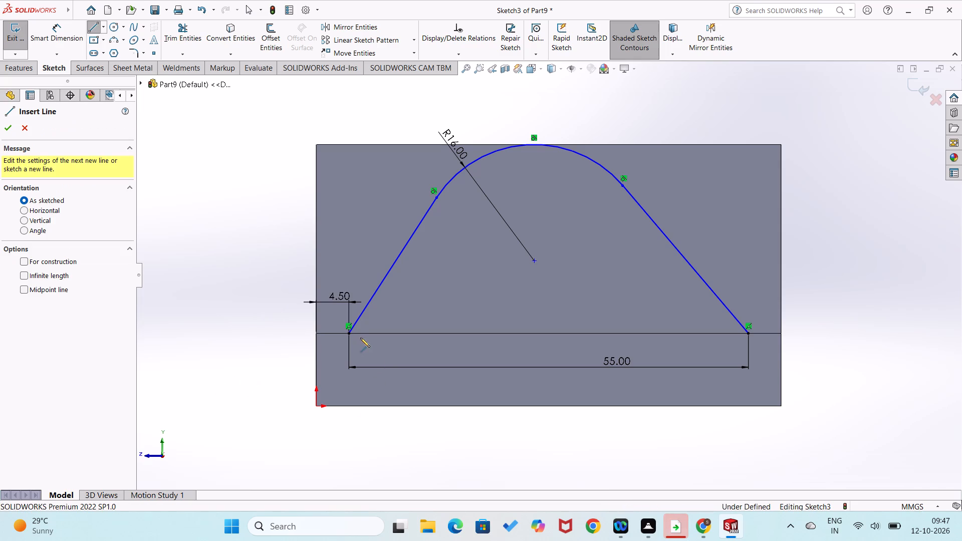
click(351, 333)
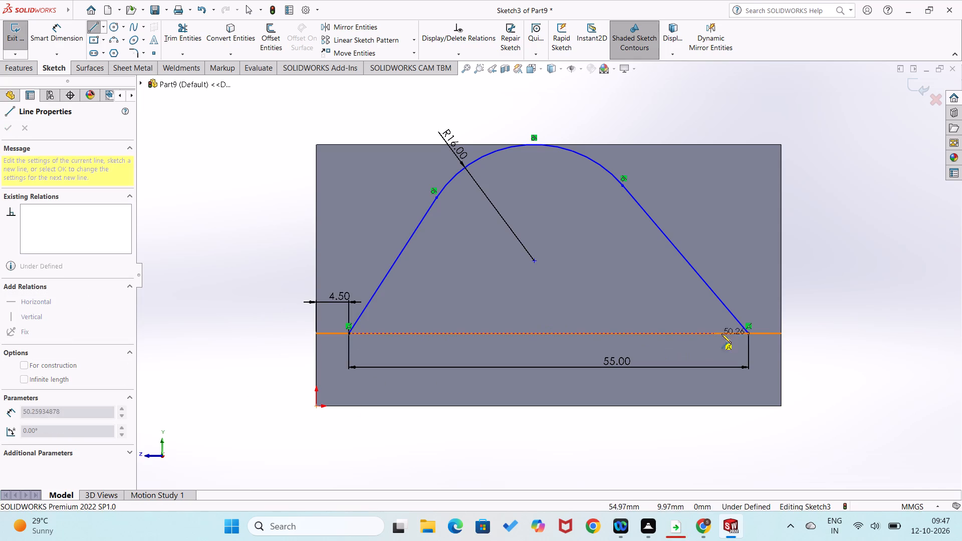
click(749, 335)
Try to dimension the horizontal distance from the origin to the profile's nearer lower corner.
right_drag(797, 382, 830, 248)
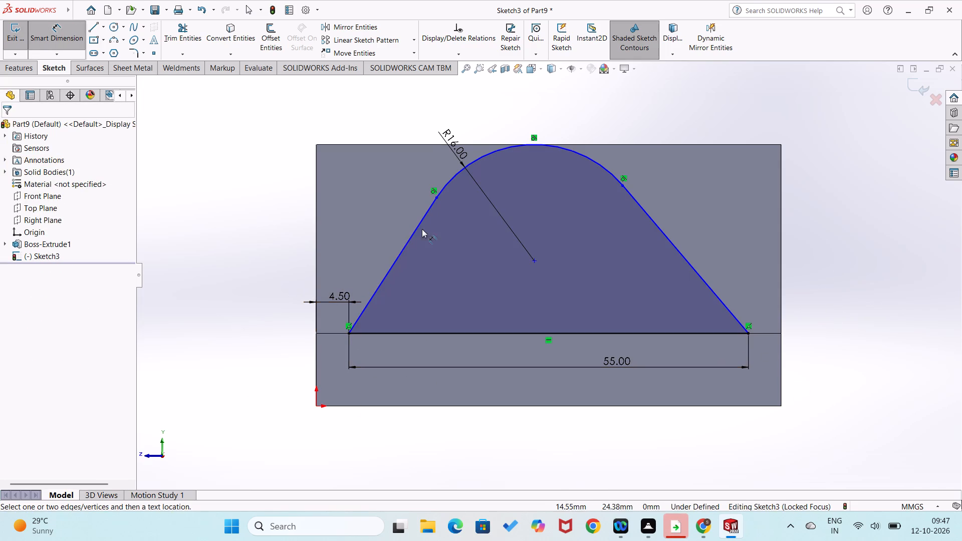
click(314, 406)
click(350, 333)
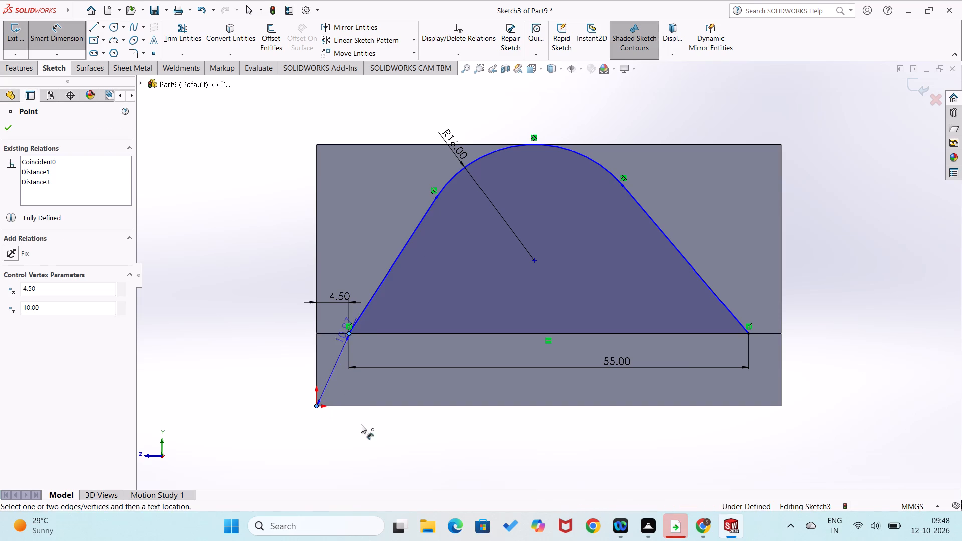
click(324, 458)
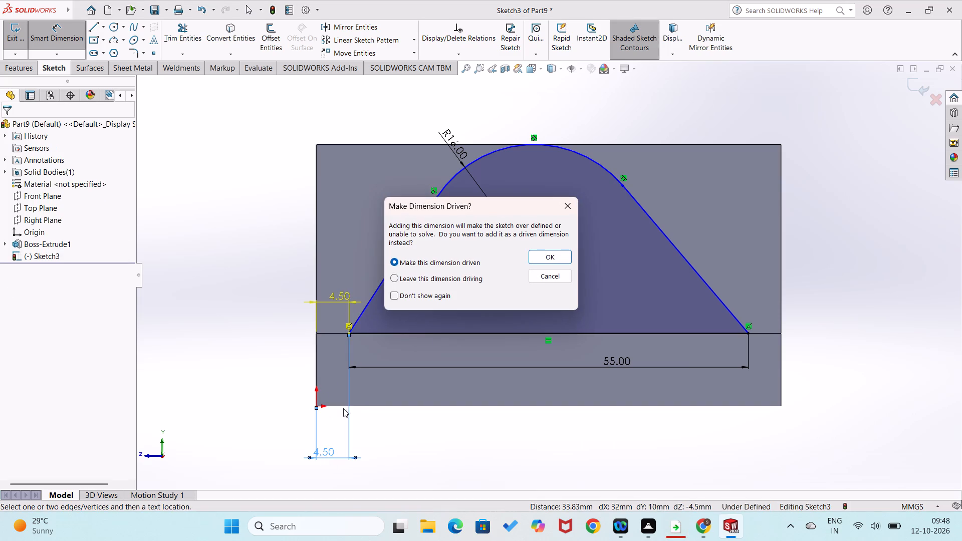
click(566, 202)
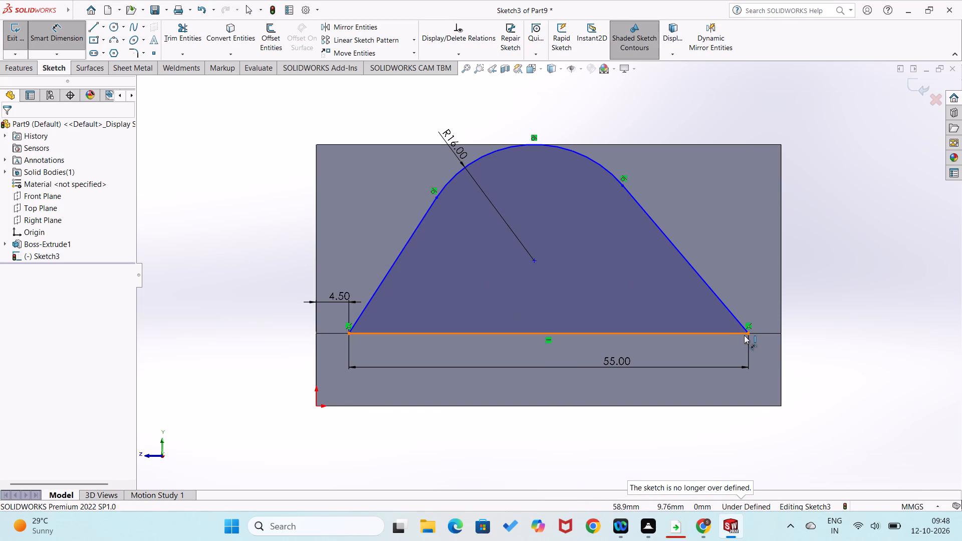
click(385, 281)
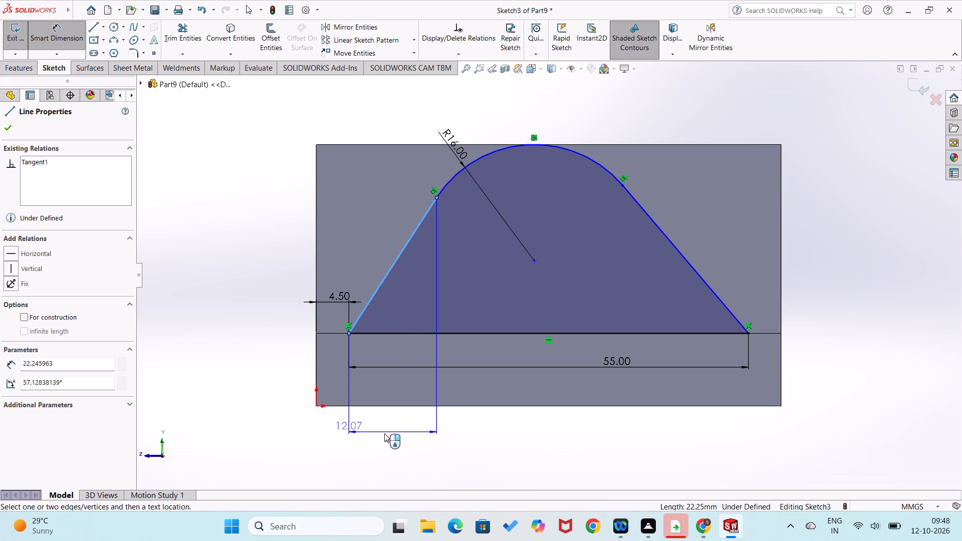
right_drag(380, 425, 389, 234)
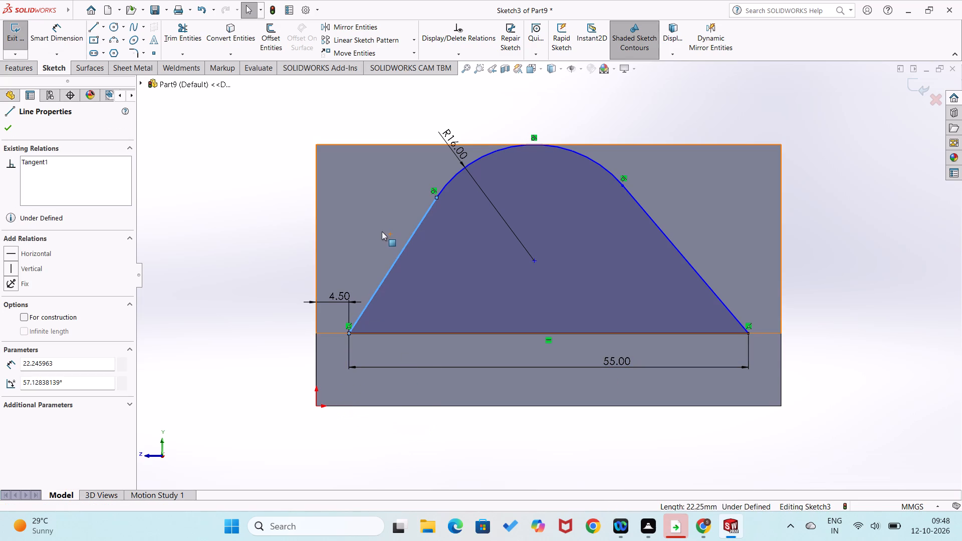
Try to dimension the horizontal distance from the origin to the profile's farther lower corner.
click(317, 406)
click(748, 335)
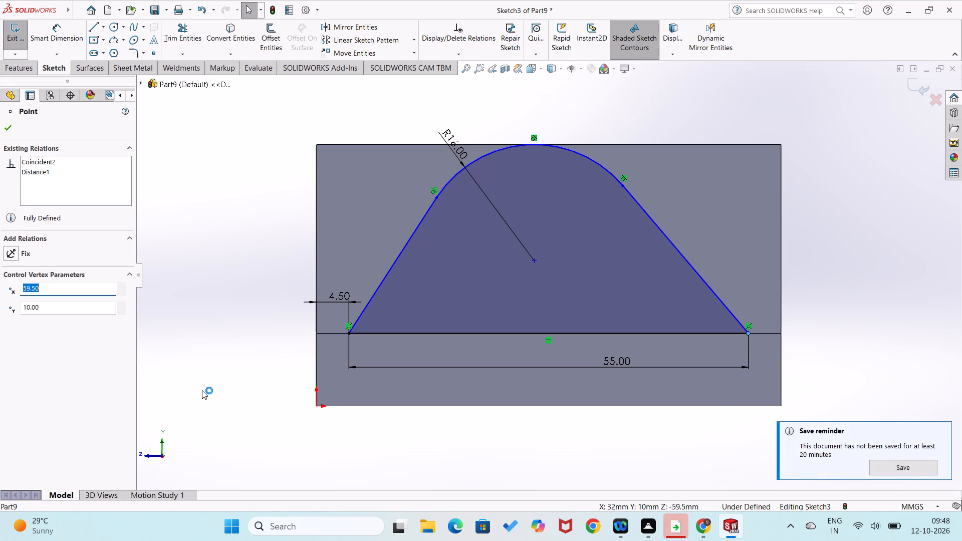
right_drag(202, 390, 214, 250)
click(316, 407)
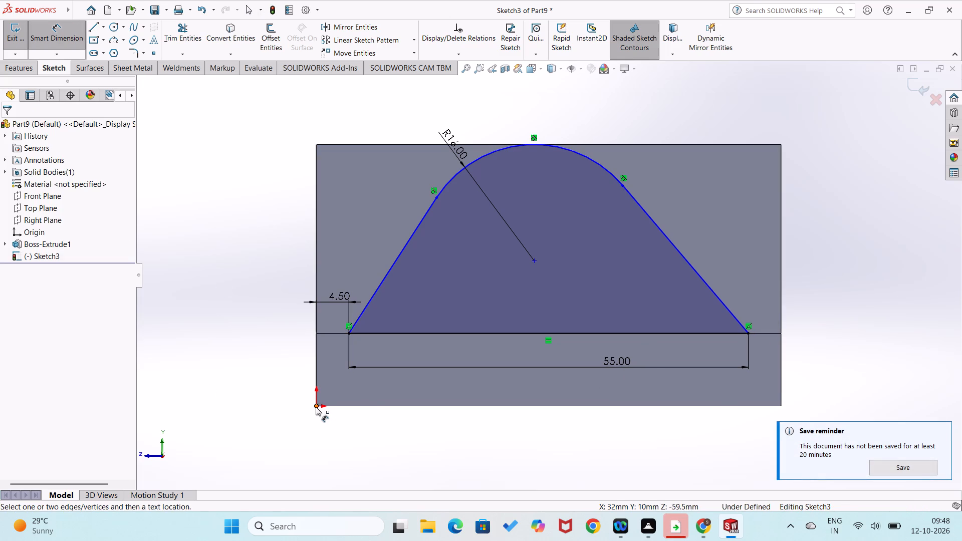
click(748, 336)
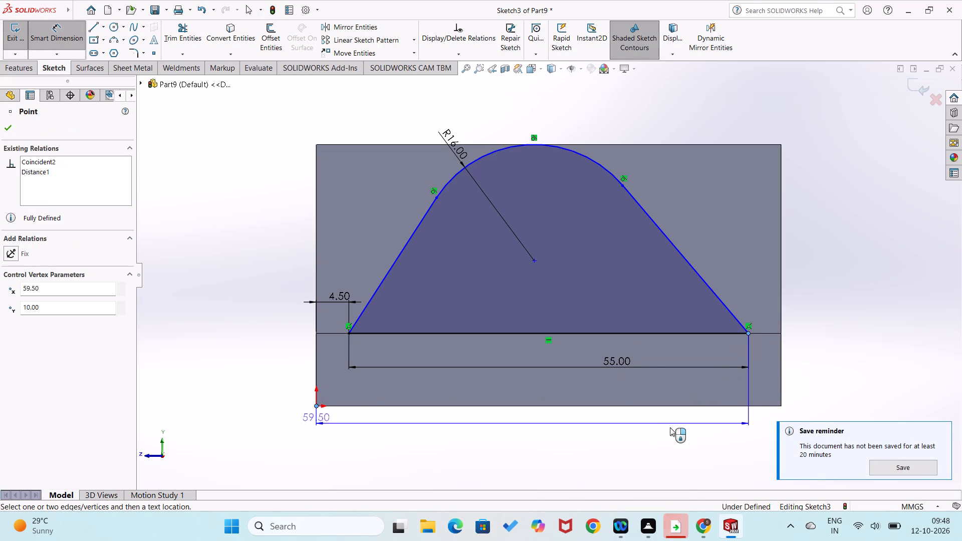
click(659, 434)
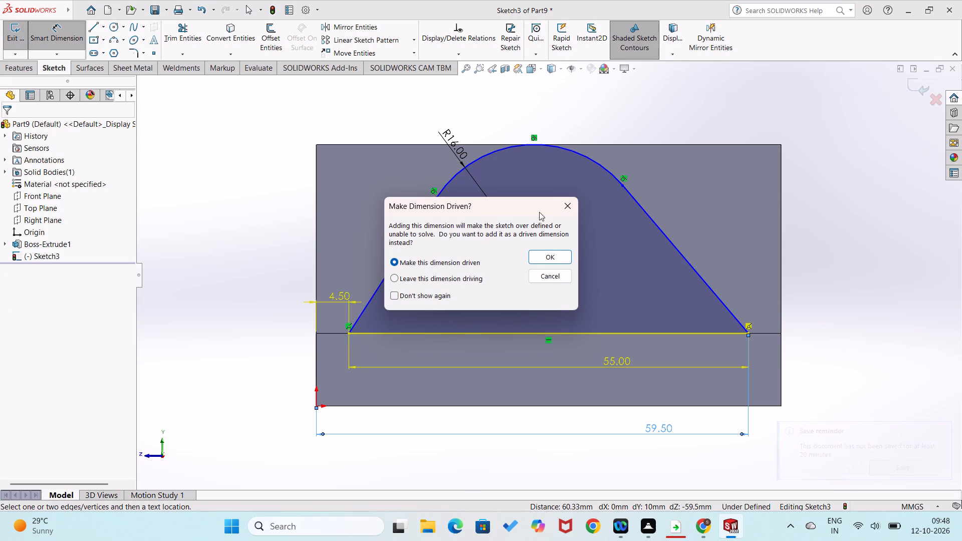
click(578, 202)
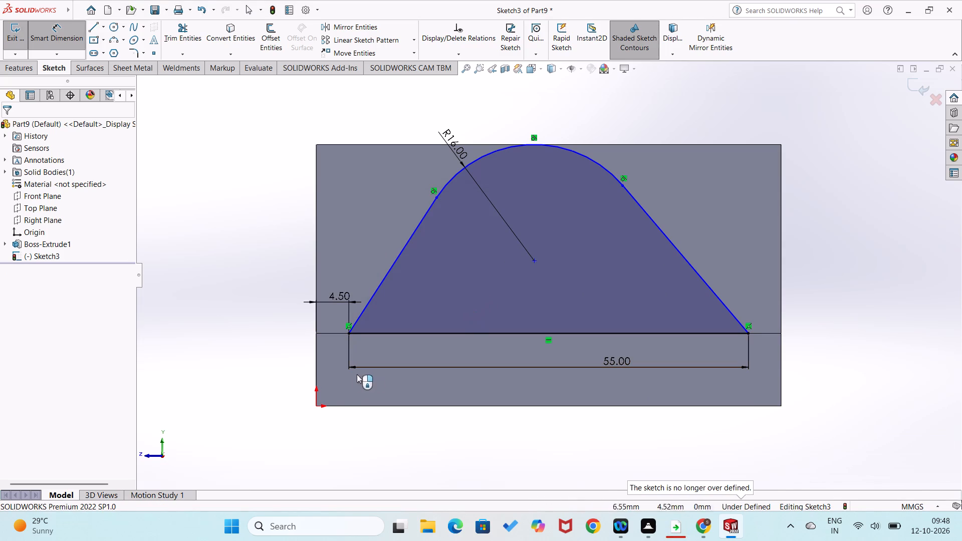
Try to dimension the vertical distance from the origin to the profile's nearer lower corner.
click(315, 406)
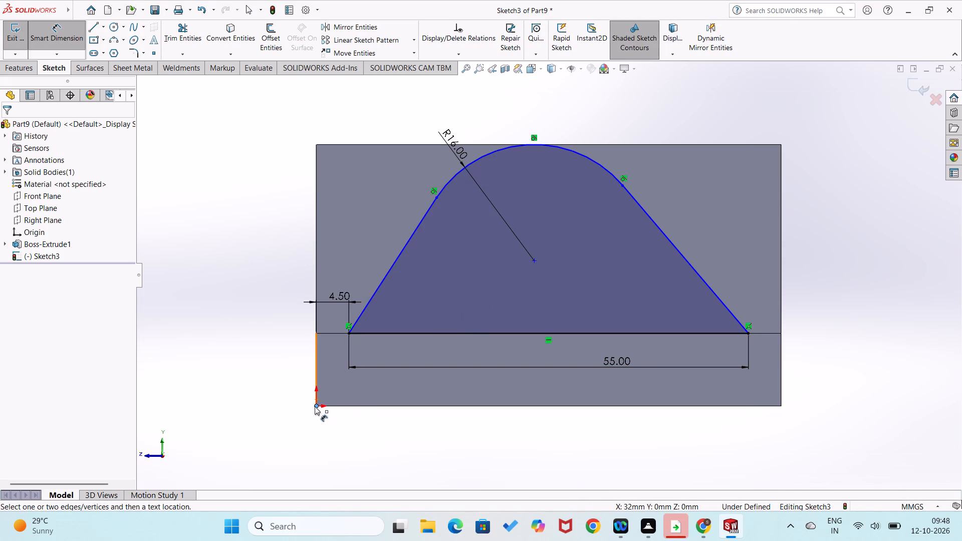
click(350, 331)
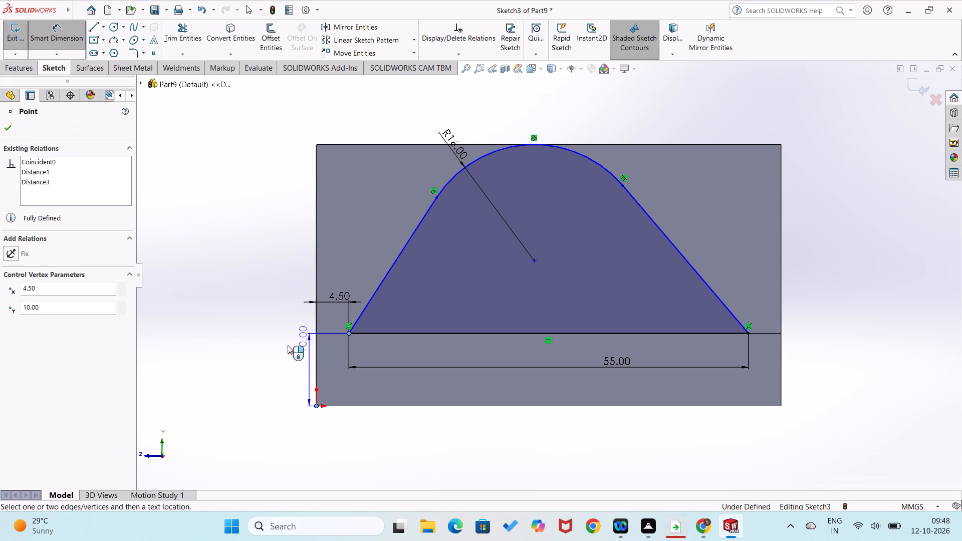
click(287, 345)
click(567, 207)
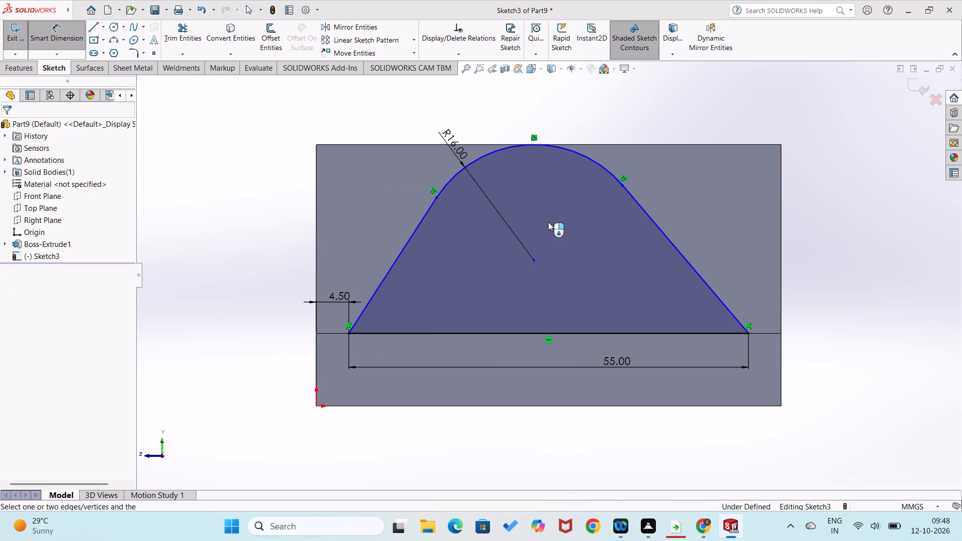
Dimension the horizontal span of the slanted line nearer the origin, keeping its current value.
click(397, 252)
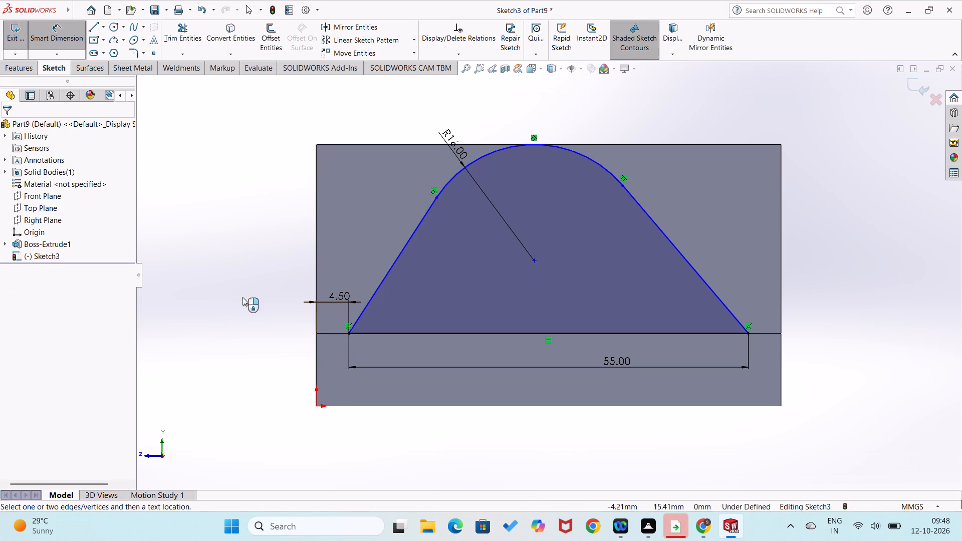
click(396, 264)
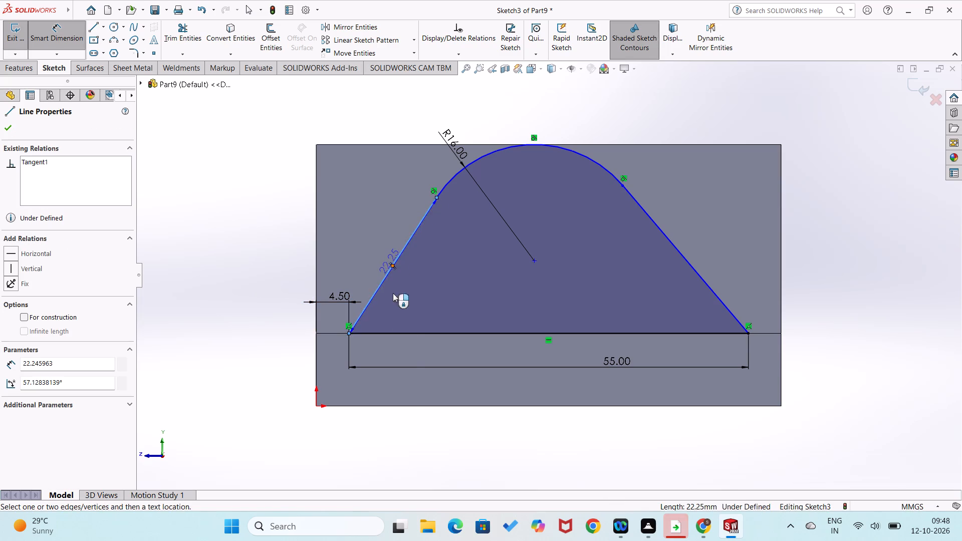
click(404, 424)
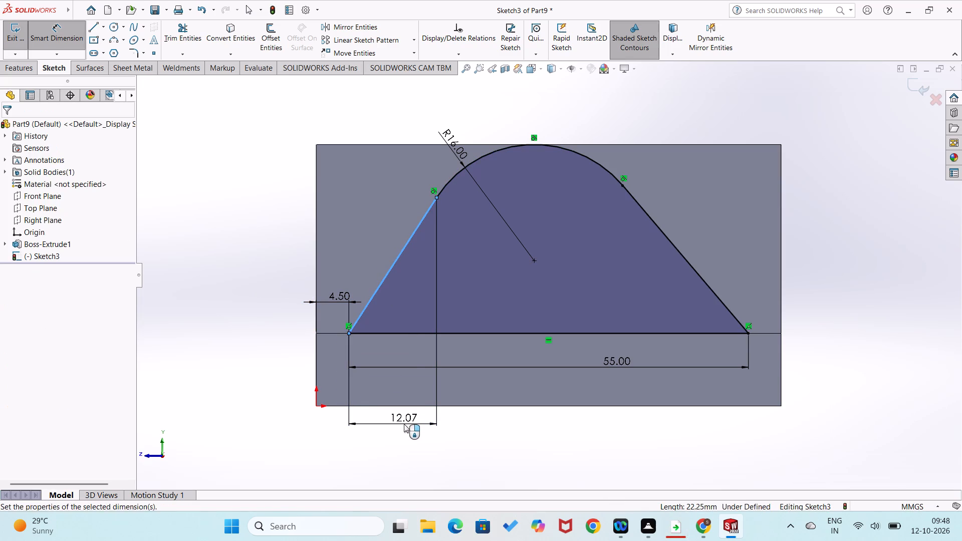
click(358, 404)
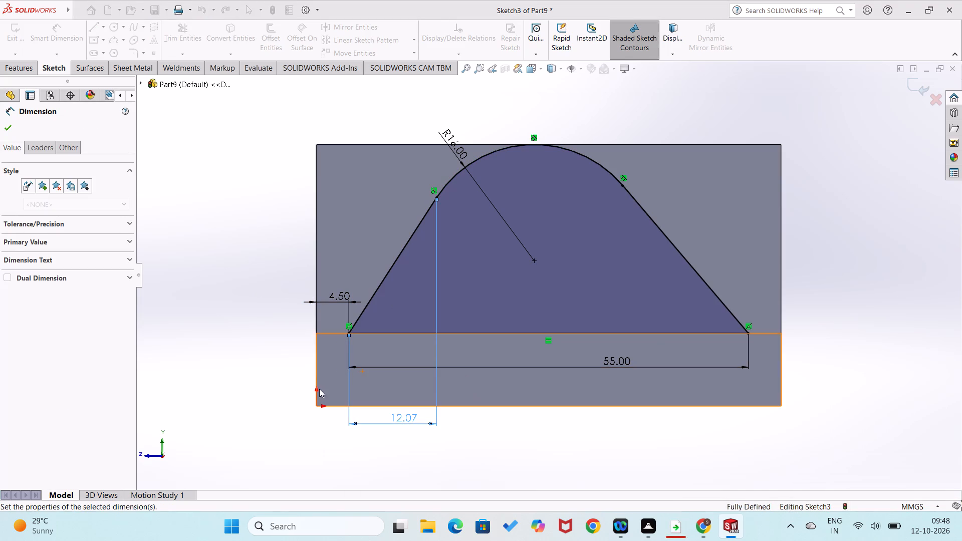
click(241, 359)
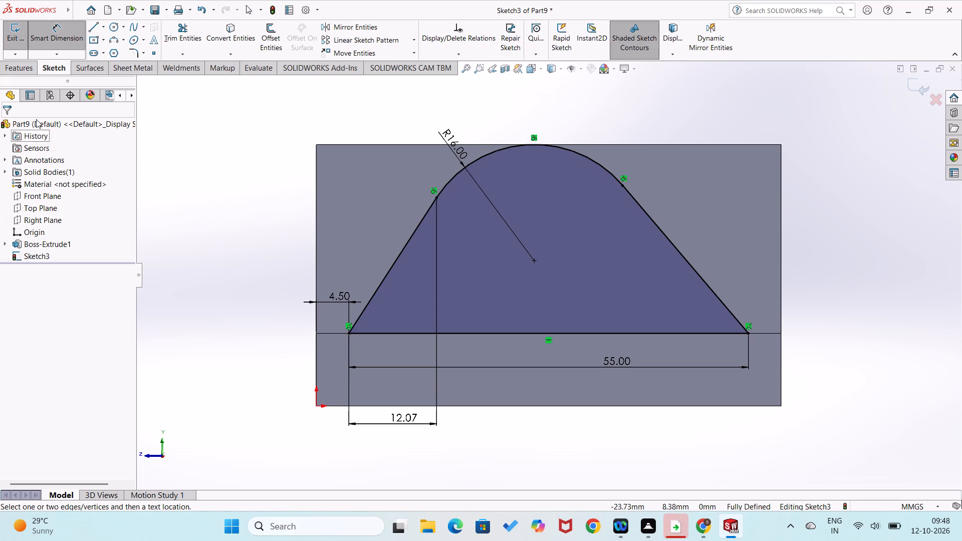
Extrude the closed profile as a boss Up To Surface, ending at the upright's inner face, with Merge result on.
click(27, 65)
click(13, 41)
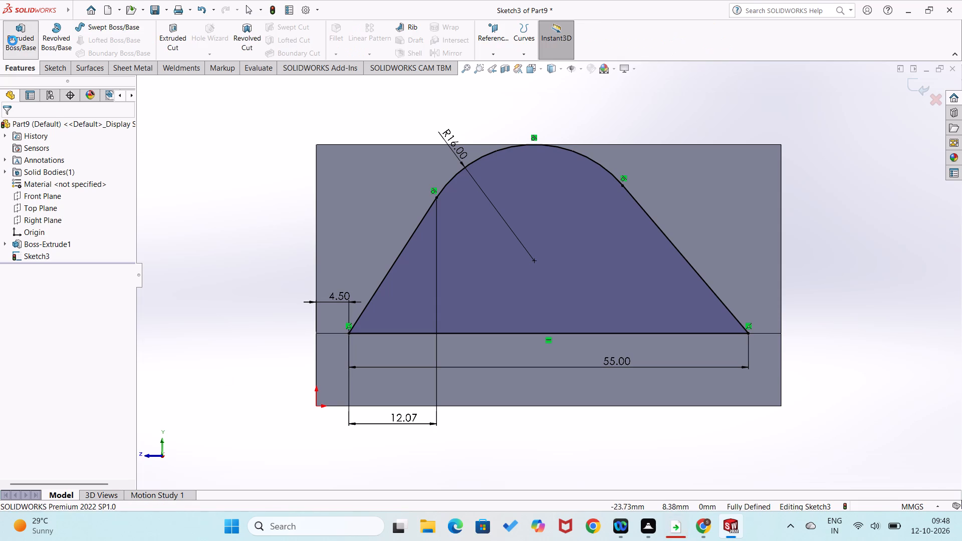
middle_drag(259, 322, 278, 352)
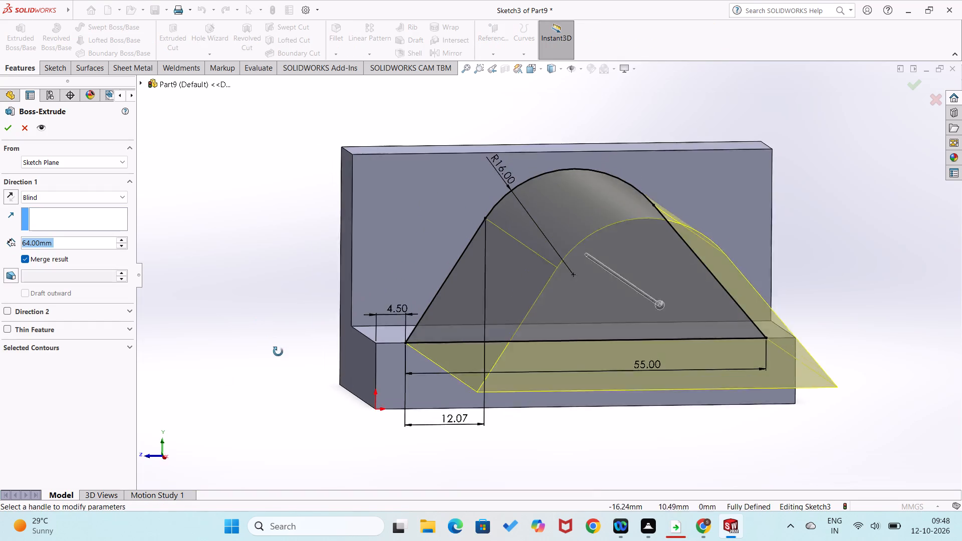
middle_drag(278, 352, 292, 379)
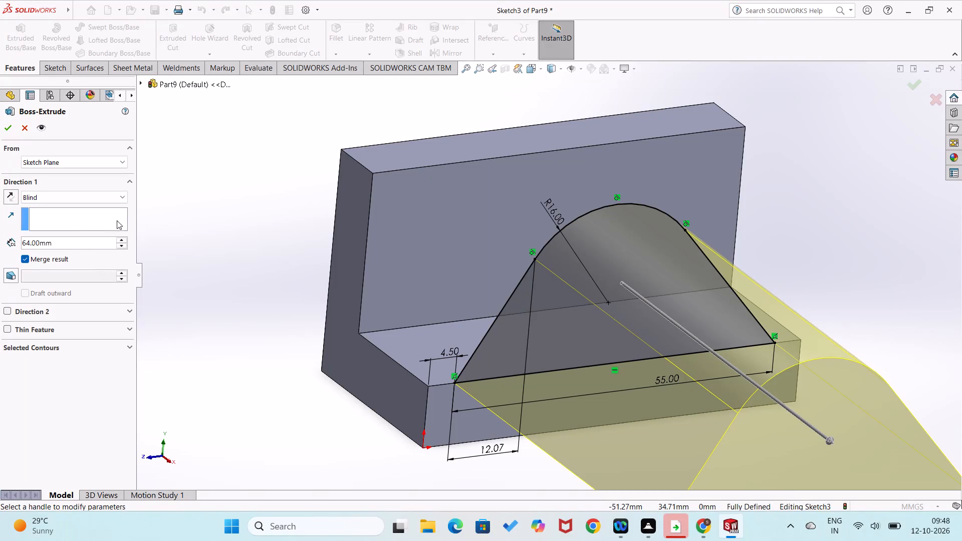
click(123, 199)
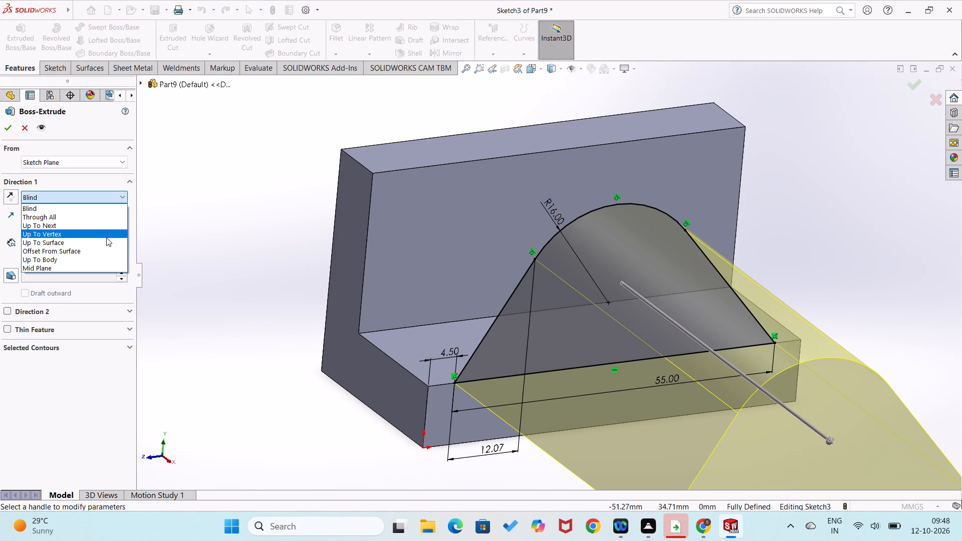
click(107, 242)
click(408, 255)
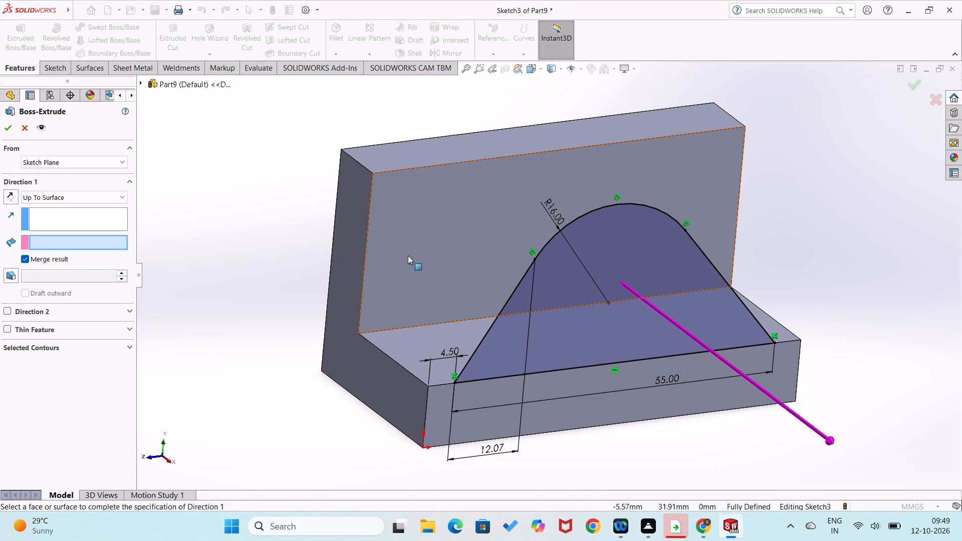
click(11, 129)
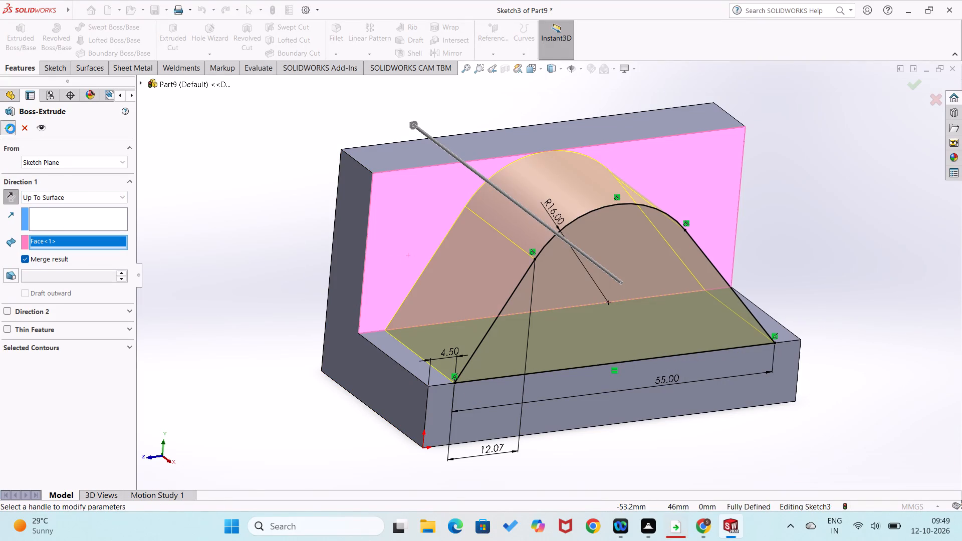
Sketch a circle on the flat front face of the bracket, centred on the boss's rounded arc.
click(166, 225)
middle_drag(183, 228, 239, 311)
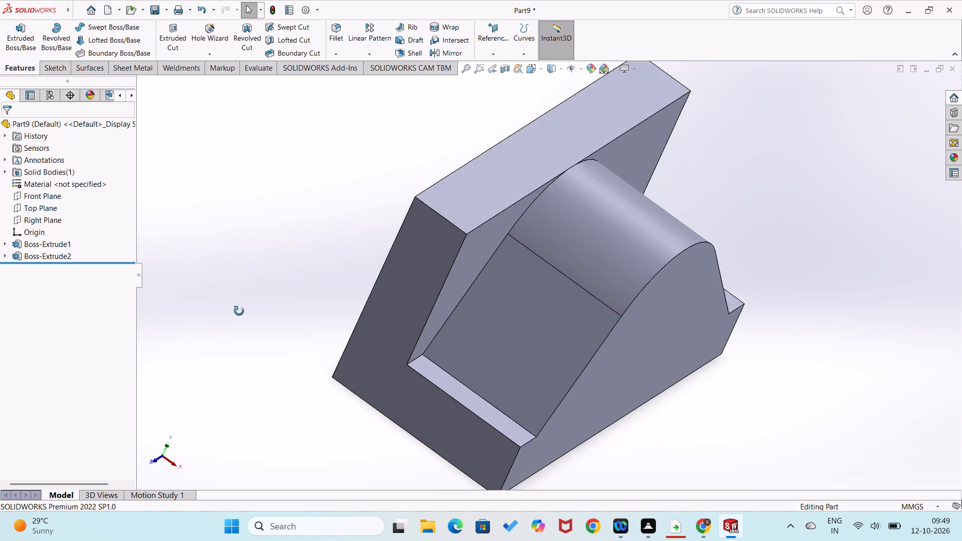
middle_drag(239, 311, 146, 247)
right_click(564, 369)
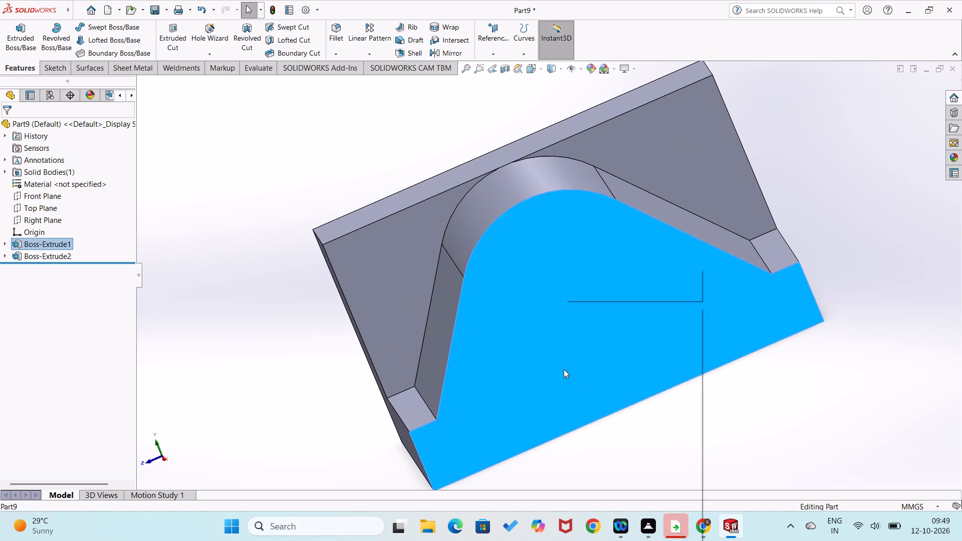
click(588, 292)
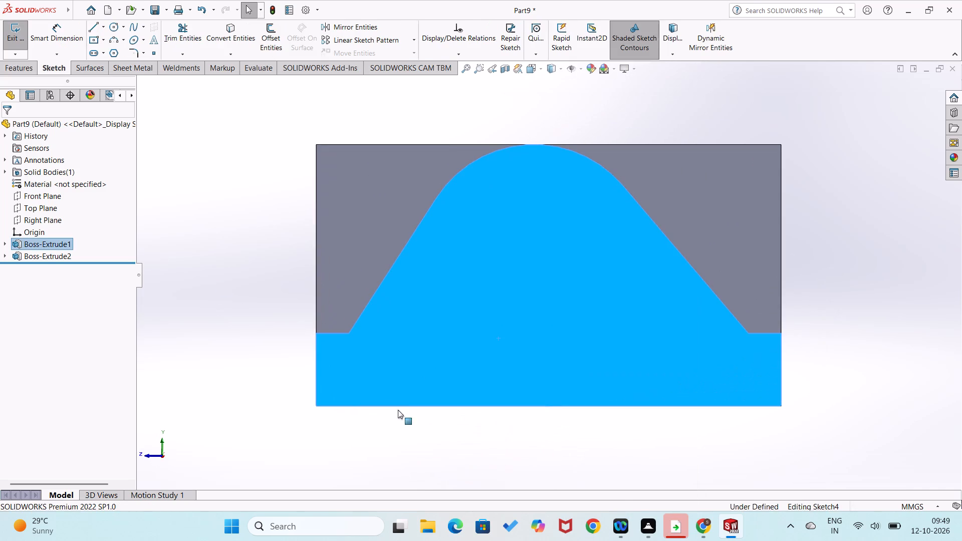
right_drag(374, 462, 481, 441)
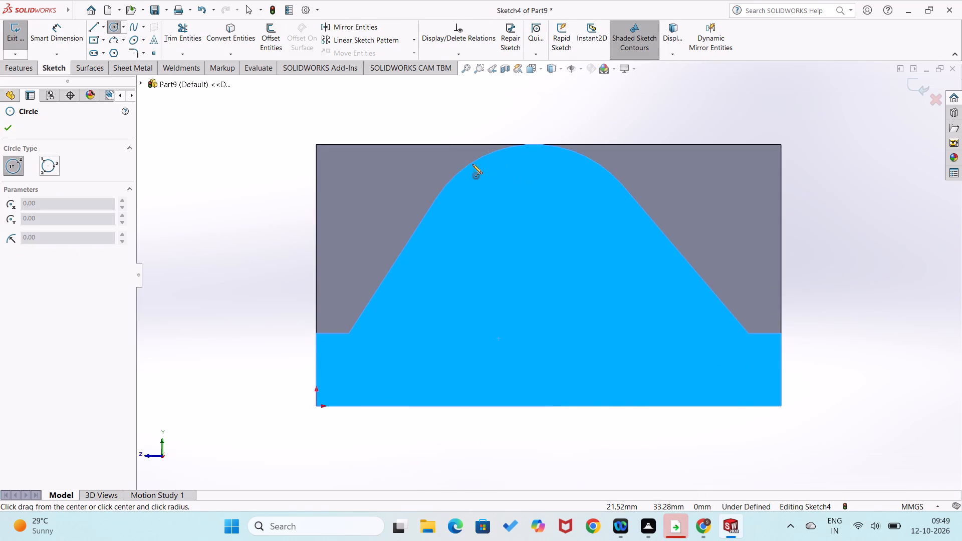
click(534, 259)
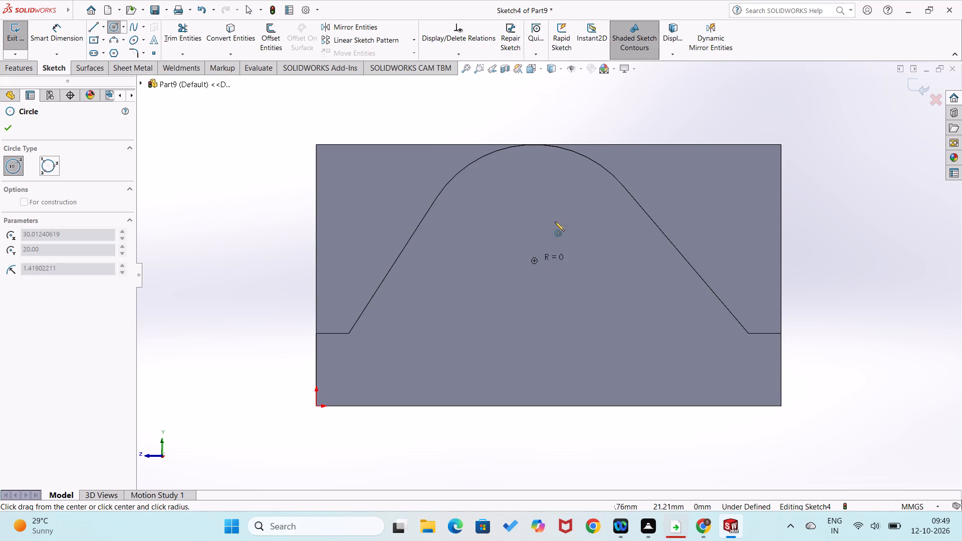
click(558, 214)
Dimension the circle's diameter as 12 mm.
right_drag(607, 276, 605, 209)
click(587, 258)
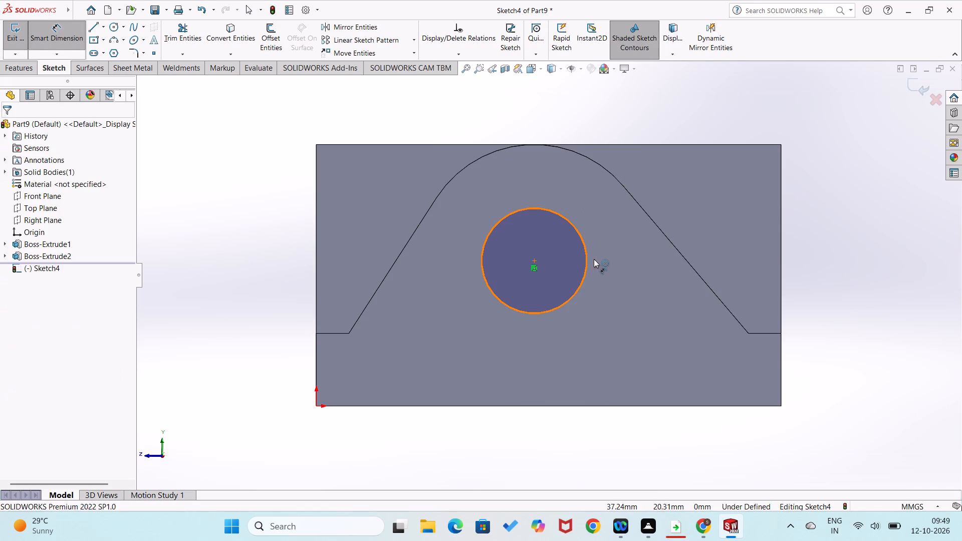
click(603, 257)
text(12)
key(Return)
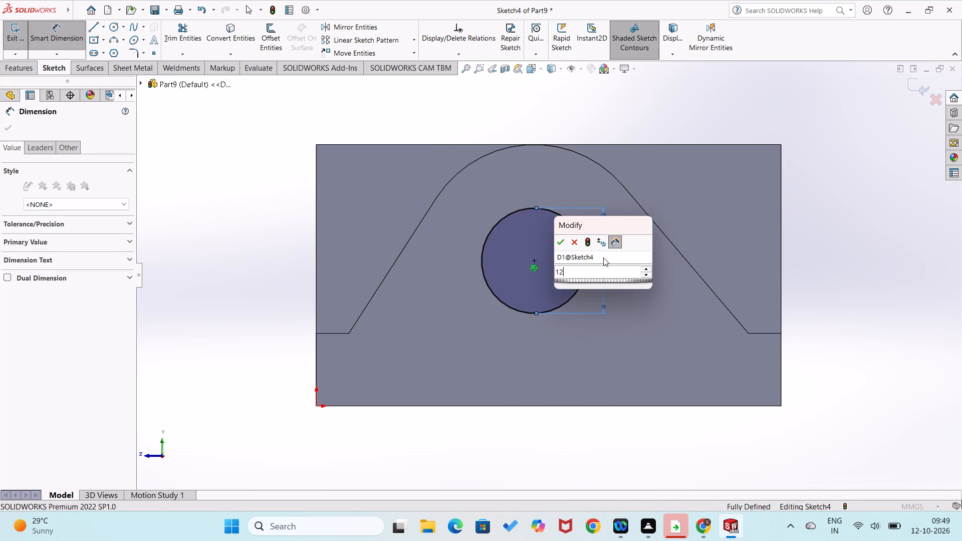
click(280, 266)
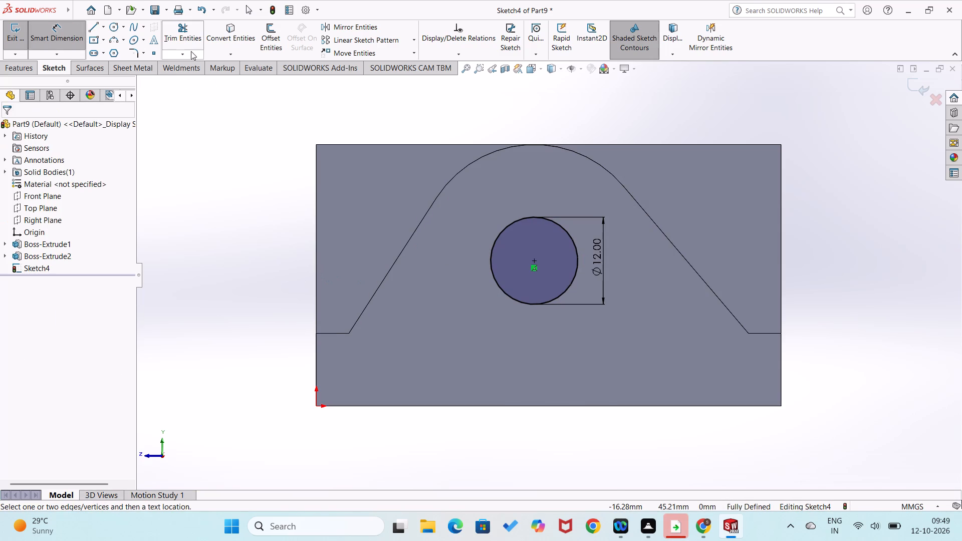
Extrude-cut the circle Up To Surface, ending at the upright's outer back face.
click(29, 66)
click(173, 42)
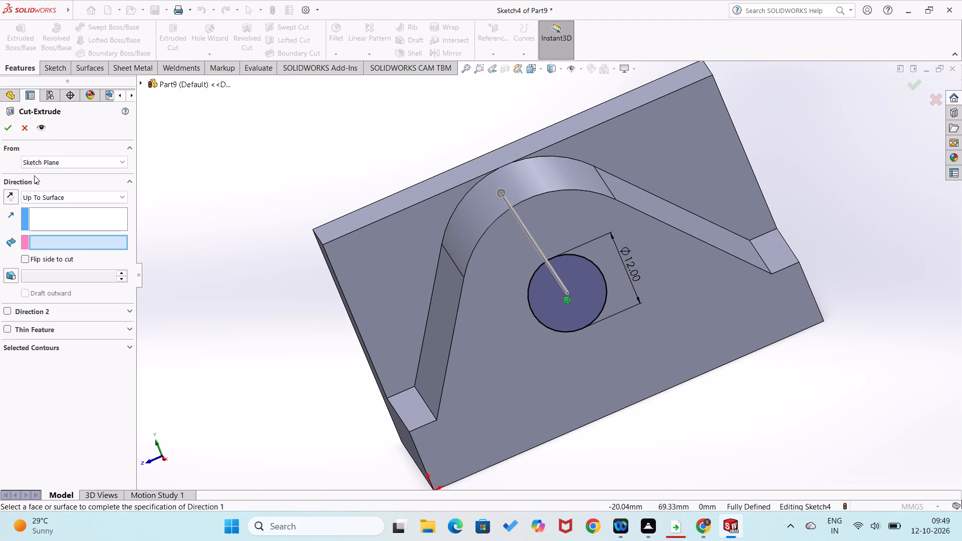
middle_drag(92, 209, 205, 330)
middle_drag(204, 300, 328, 413)
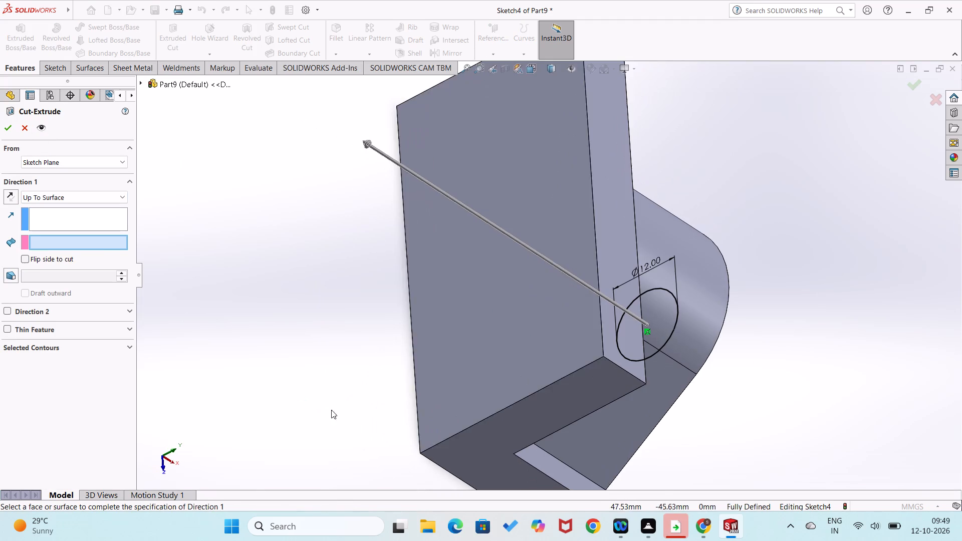
click(555, 303)
click(11, 124)
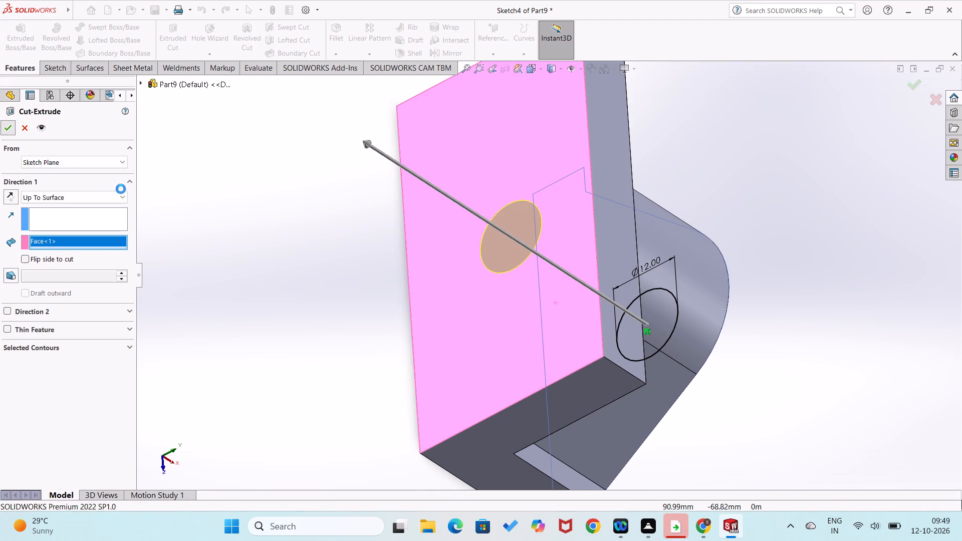
Start a new sketch on the flat front face around the 12 mm hole.
middle_drag(221, 276, 41, 152)
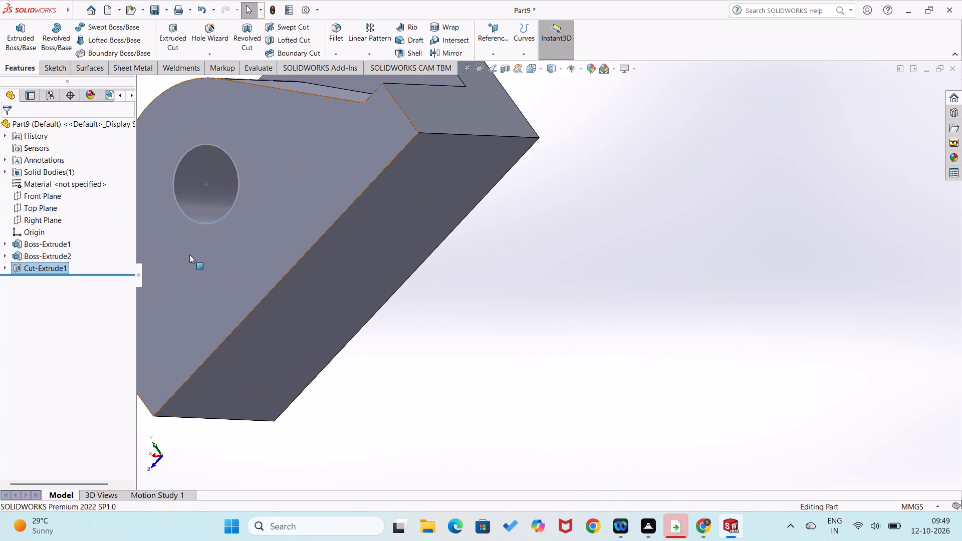
scroll(248, 242, up, 2)
scroll(256, 258, down, 2)
right_click(308, 297)
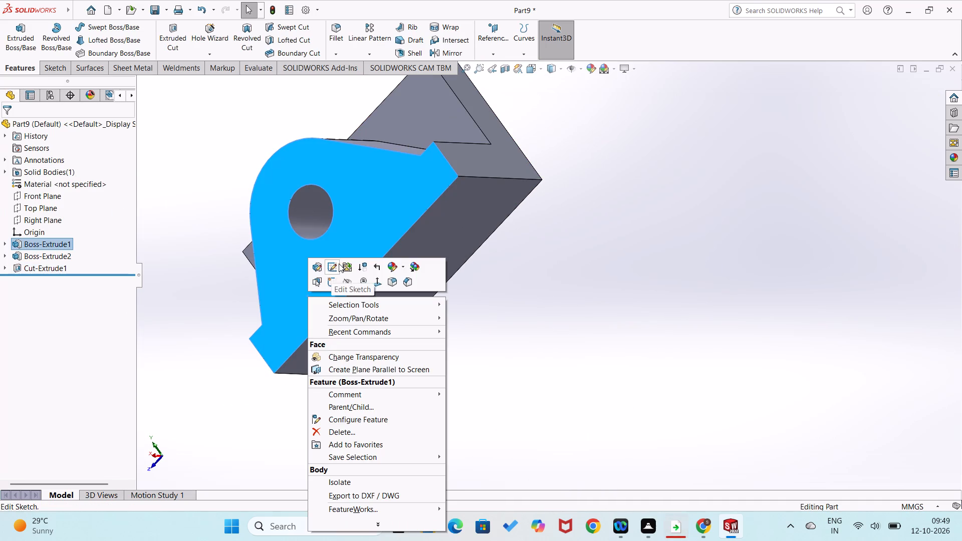
click(331, 283)
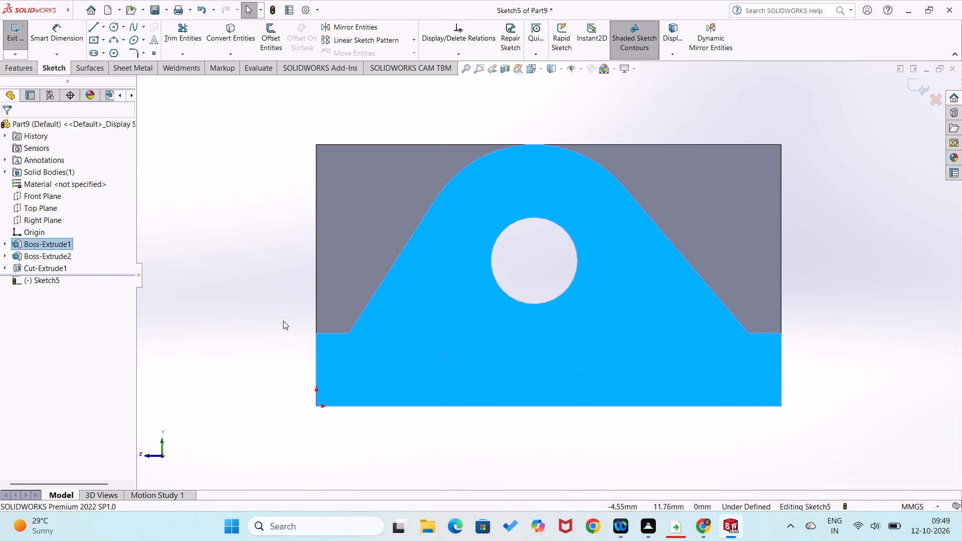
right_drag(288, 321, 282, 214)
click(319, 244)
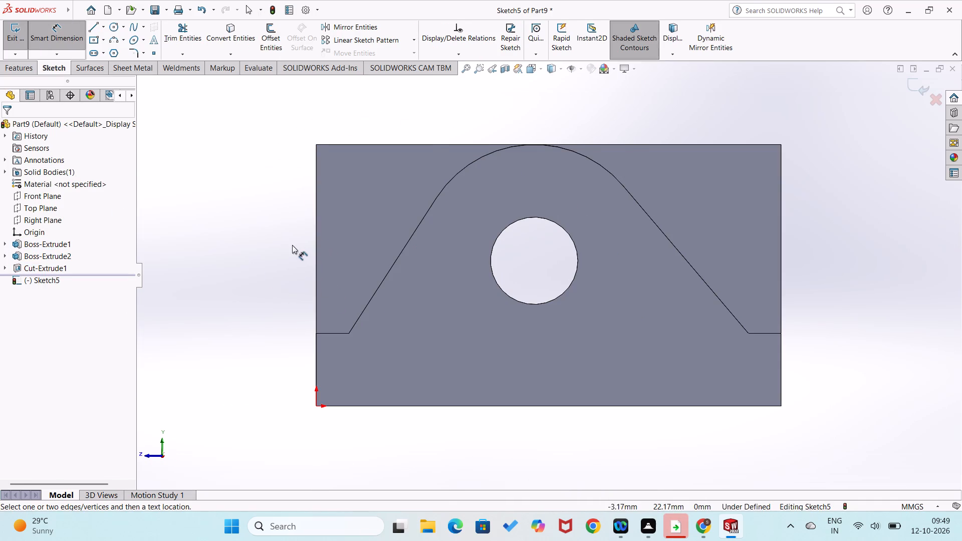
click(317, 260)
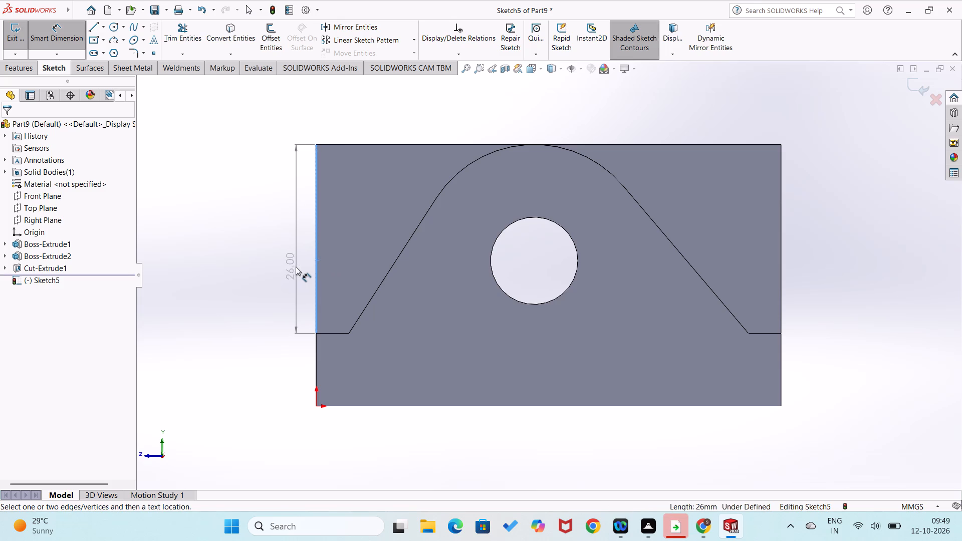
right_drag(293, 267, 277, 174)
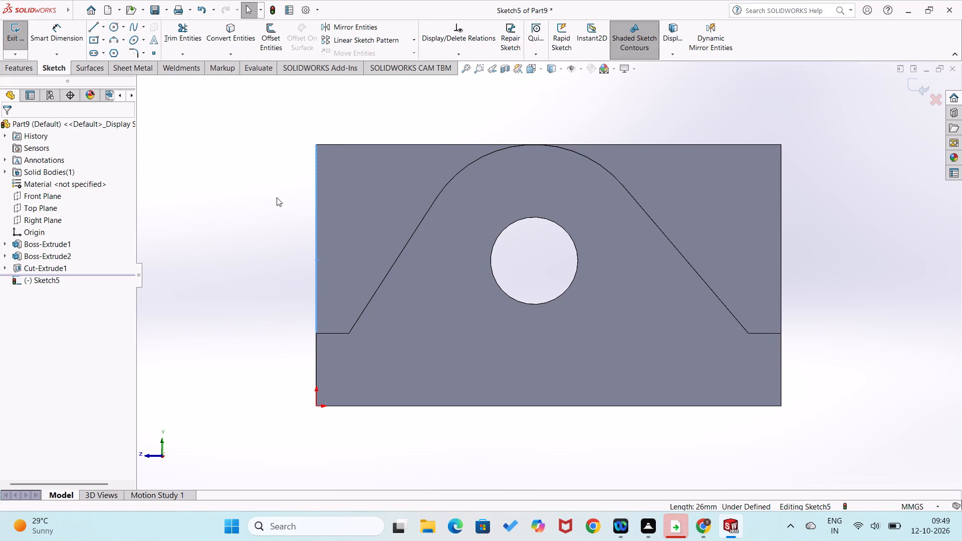
Sketch a corner rectangle about 17.3 mm by 8.1 mm hanging below the front face's bottom edge.
right_drag(196, 192, 232, 290)
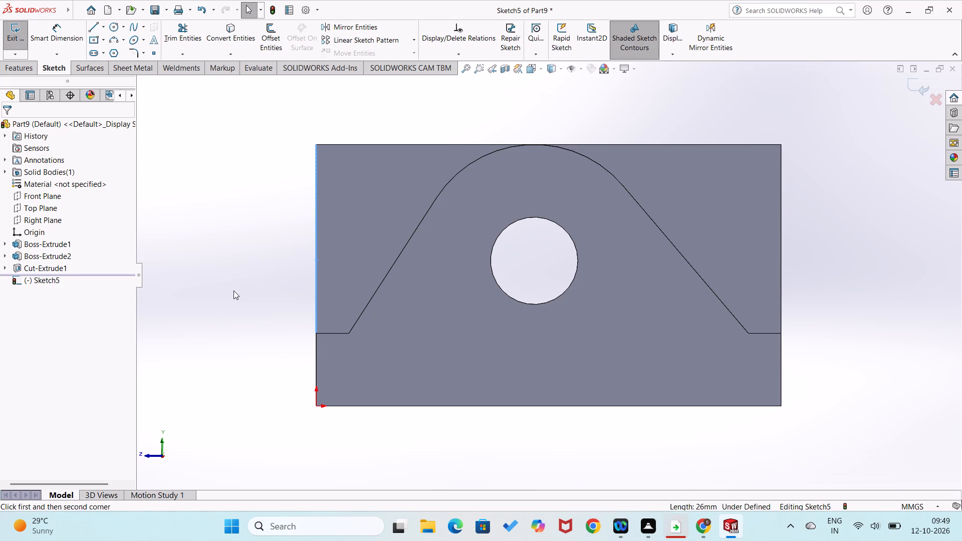
click(483, 406)
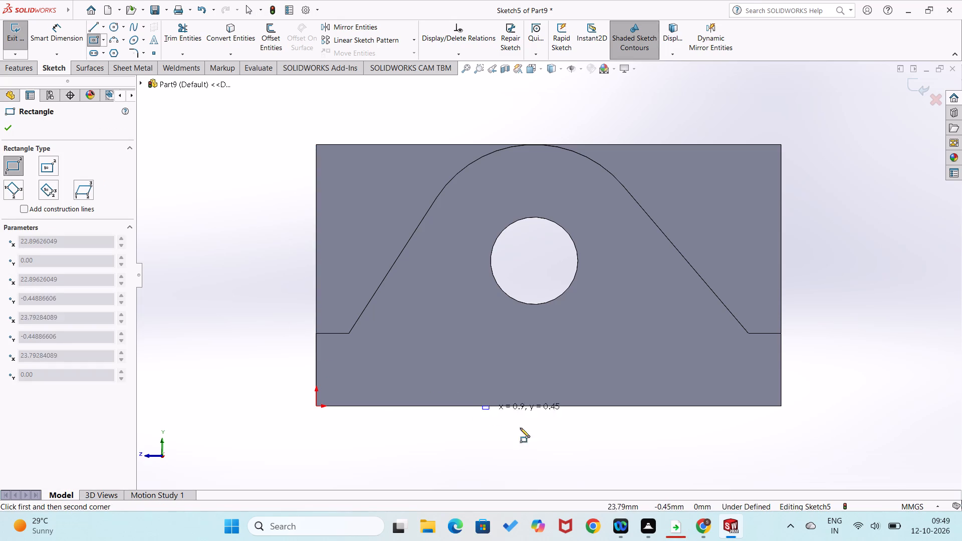
click(608, 465)
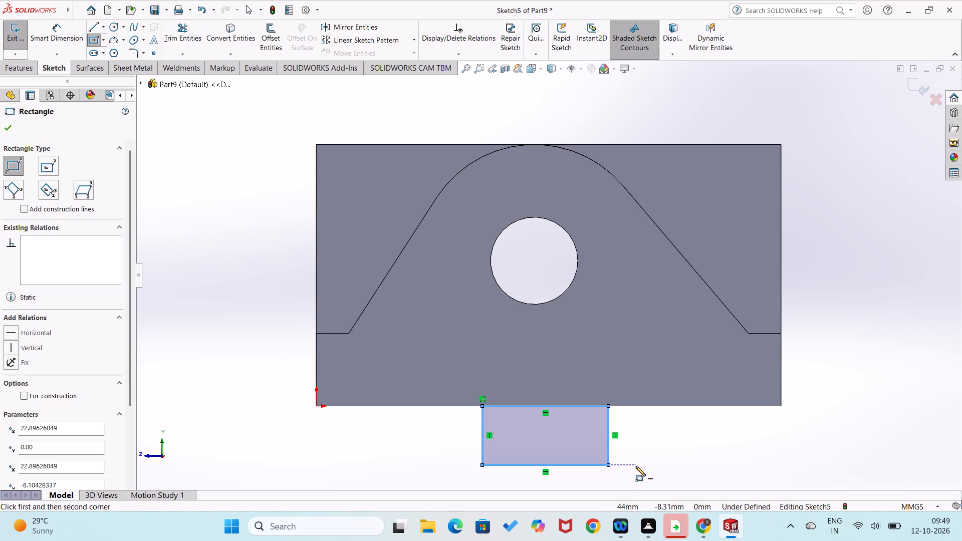
Dimension the rectangle's width along its bottom line as 16 mm.
right_drag(637, 466, 650, 389)
click(592, 464)
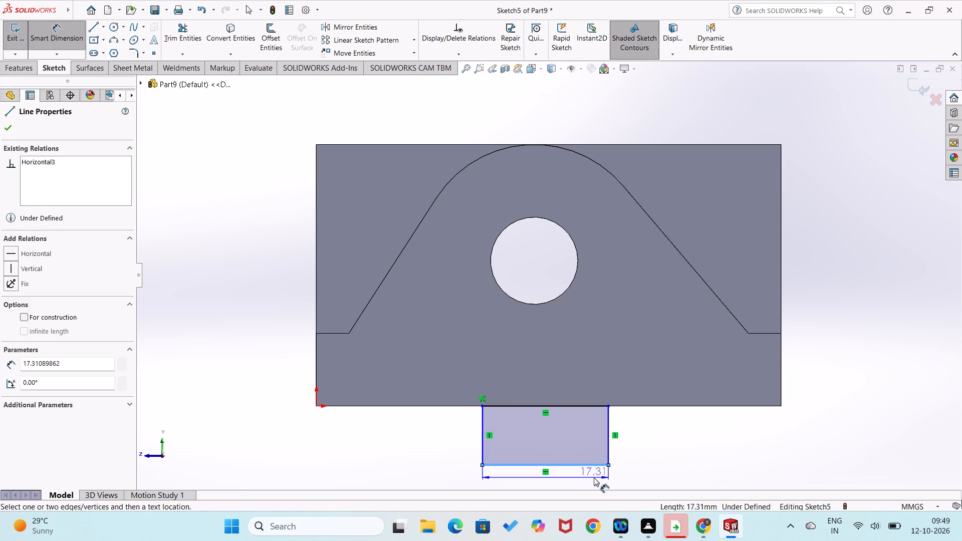
click(594, 477)
text(16)
key(Return)
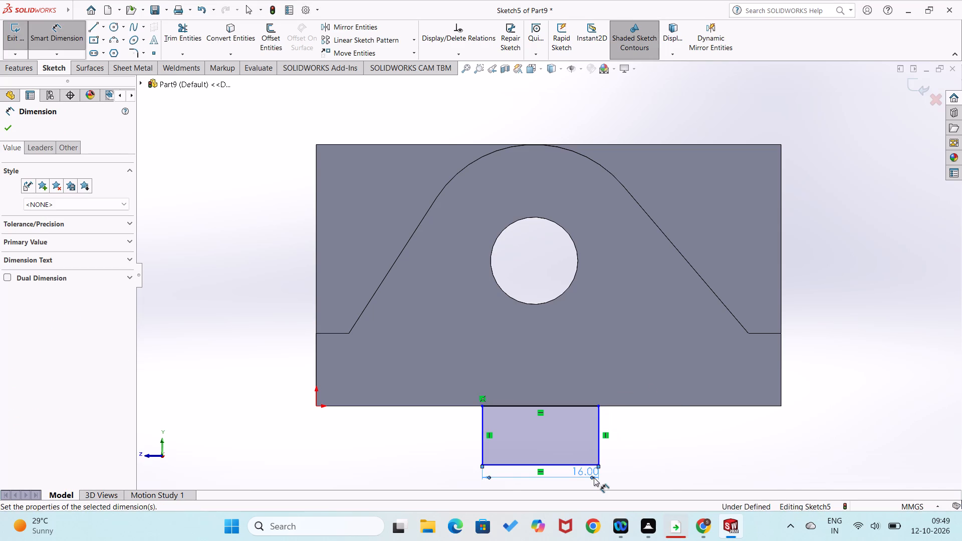
click(429, 454)
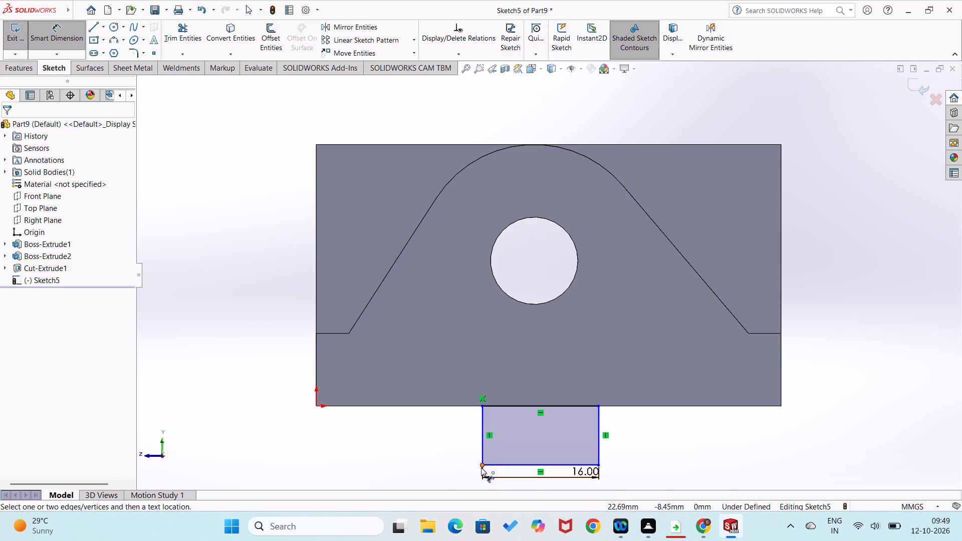
Dimension the horizontal distance from the origin to the rectangle's nearer lower corner as 24 mm.
click(483, 466)
click(317, 406)
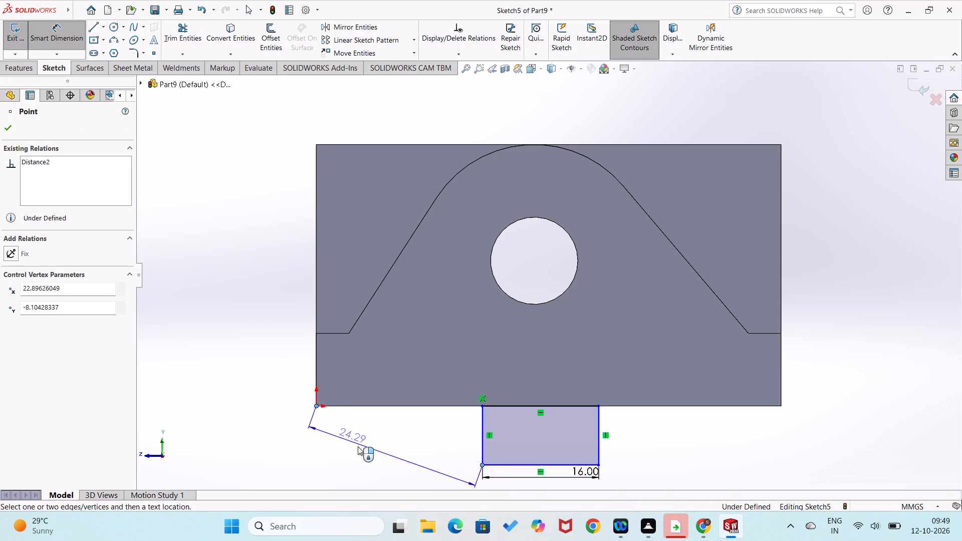
click(376, 473)
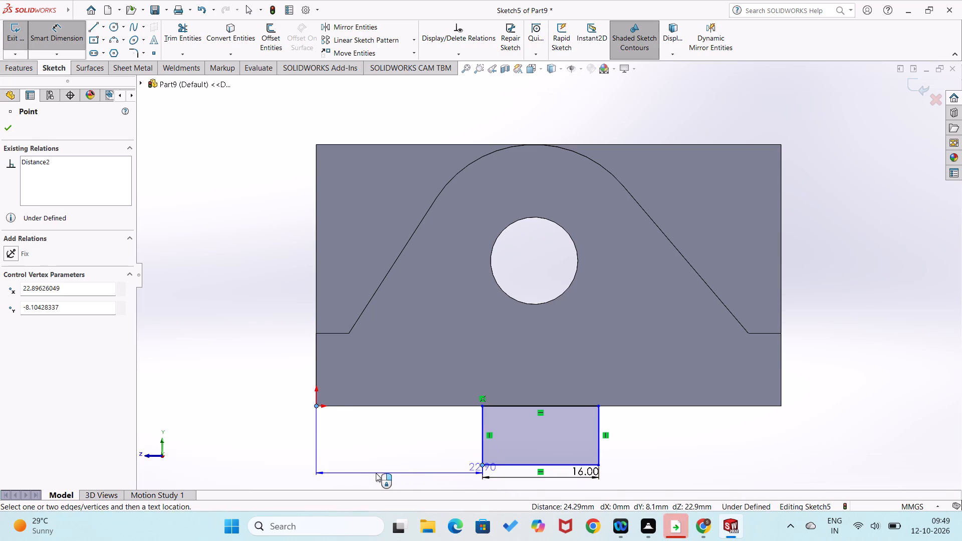
text(24)
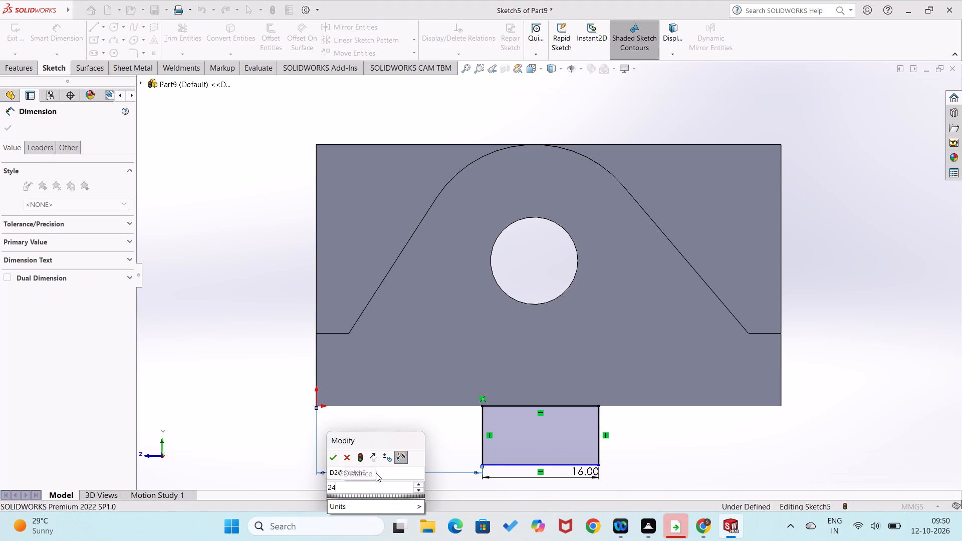
key(Return)
click(278, 400)
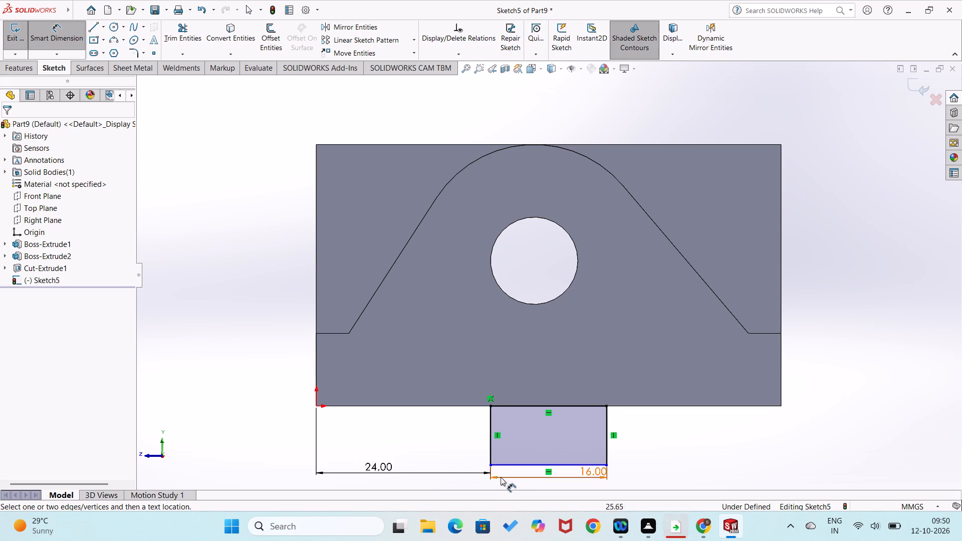
Dimension the rectangle's height as 9 mm.
click(492, 449)
click(464, 447)
key(9)
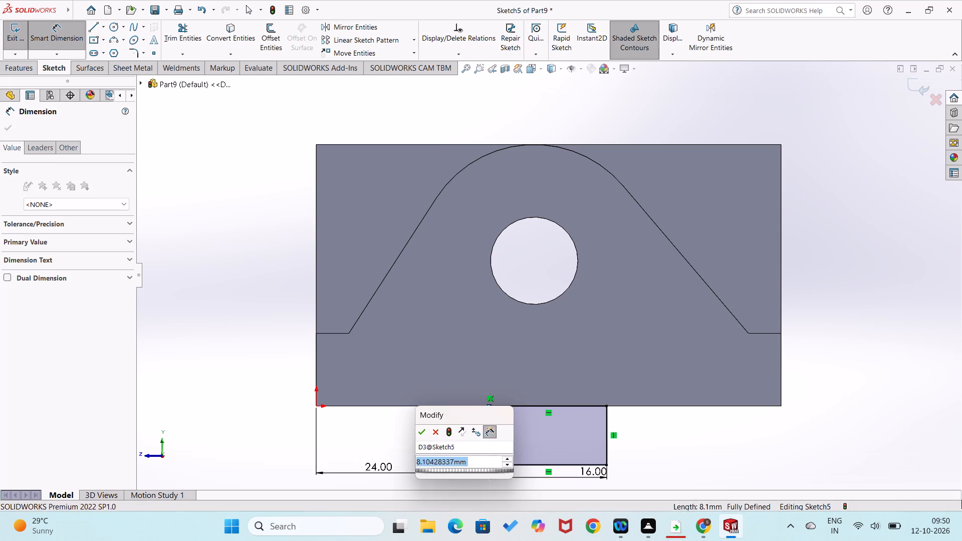
key(Return)
click(275, 339)
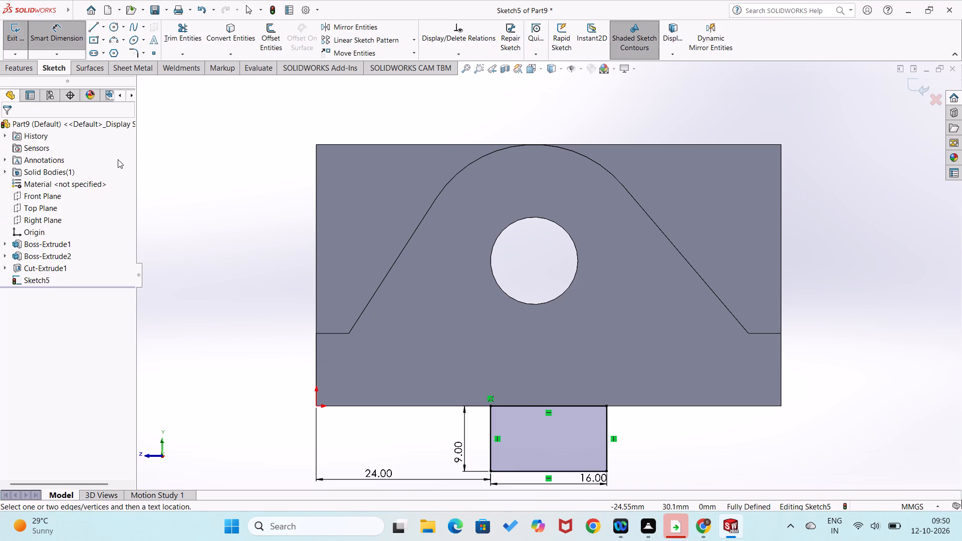
Extrude the rectangle as a boss in the reversed direction Up To Surface, ending at the upright's back face, with Merge result on.
click(21, 64)
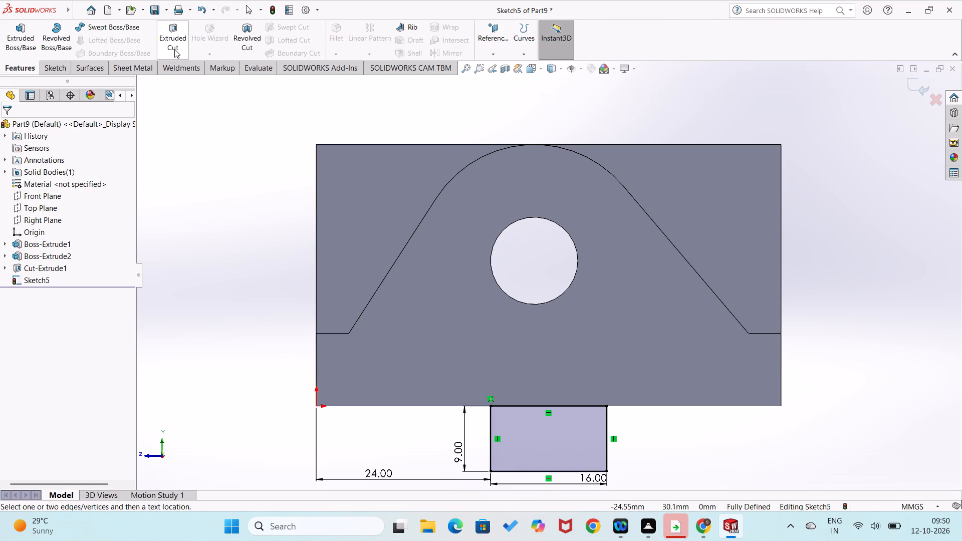
click(22, 38)
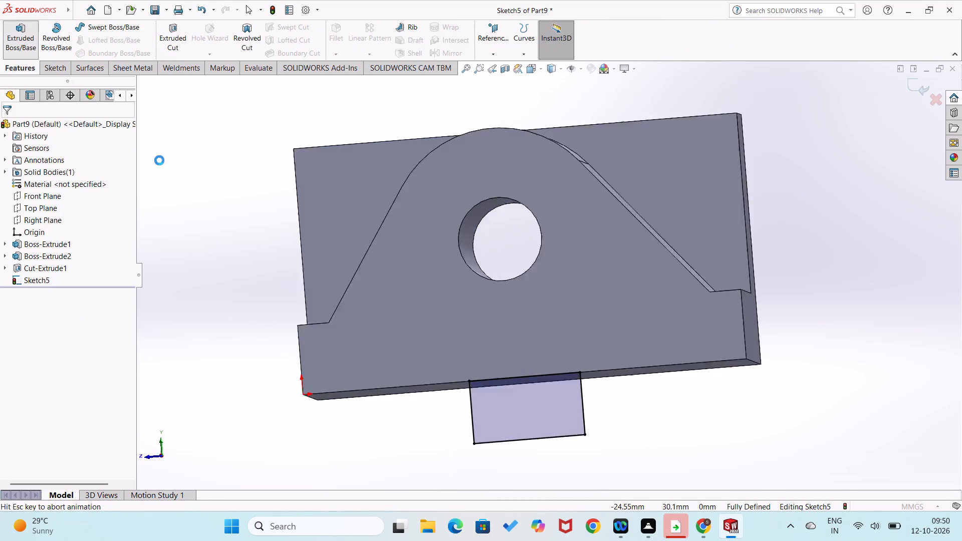
middle_drag(312, 349, 420, 390)
click(14, 201)
middle_drag(190, 354, 248, 397)
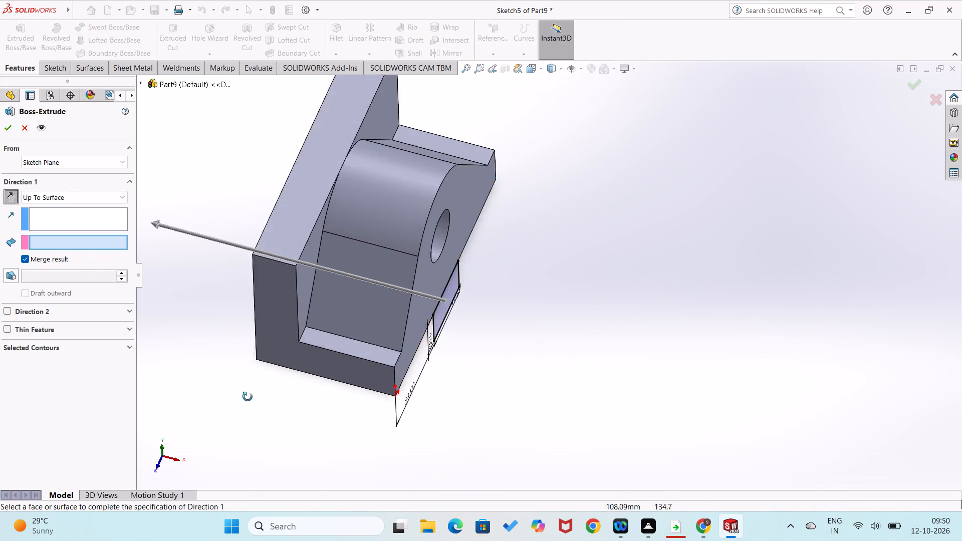
middle_drag(248, 397, 262, 410)
click(305, 303)
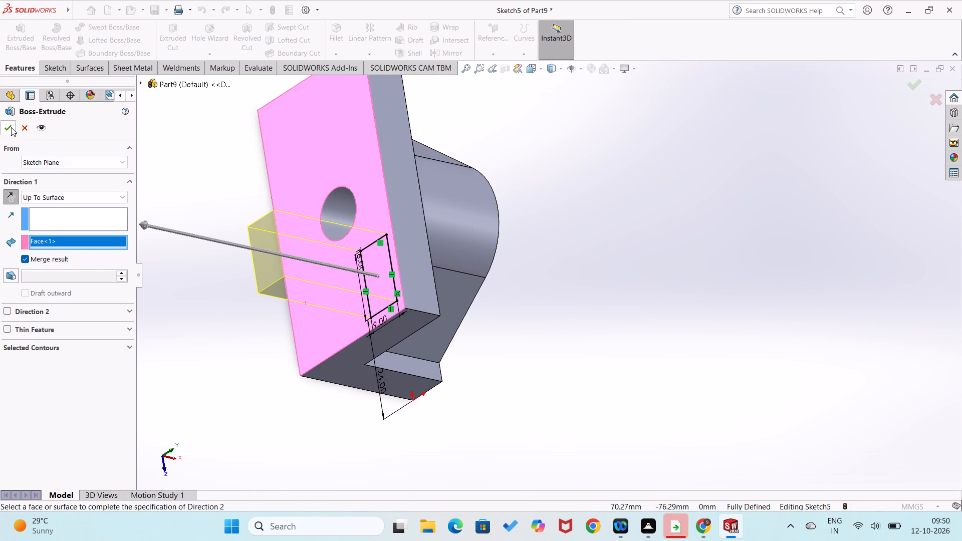
click(11, 127)
click(261, 410)
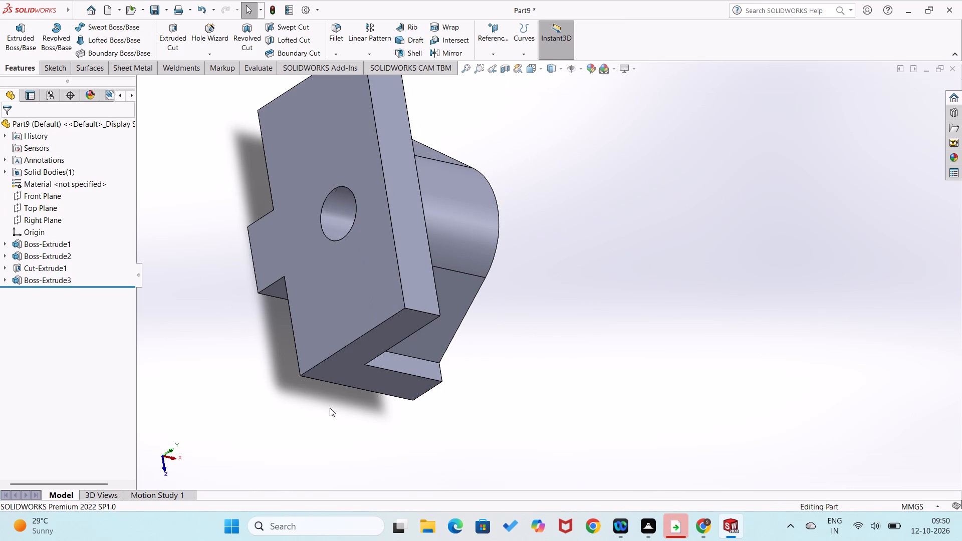
middle_drag(366, 387, 245, 355)
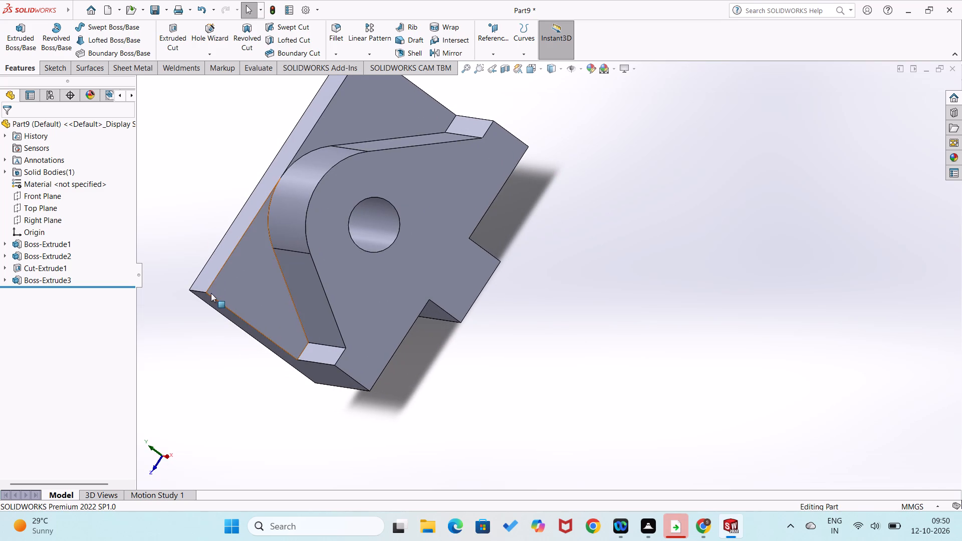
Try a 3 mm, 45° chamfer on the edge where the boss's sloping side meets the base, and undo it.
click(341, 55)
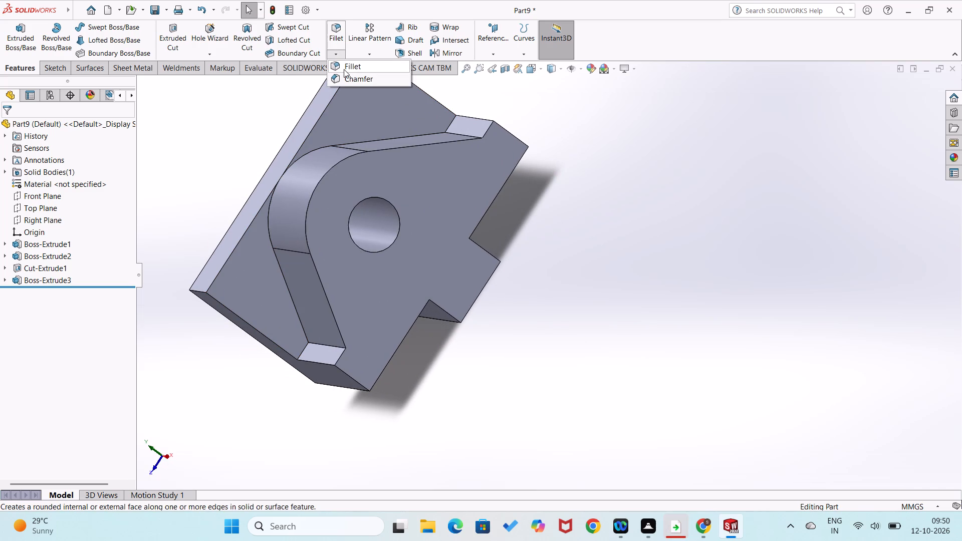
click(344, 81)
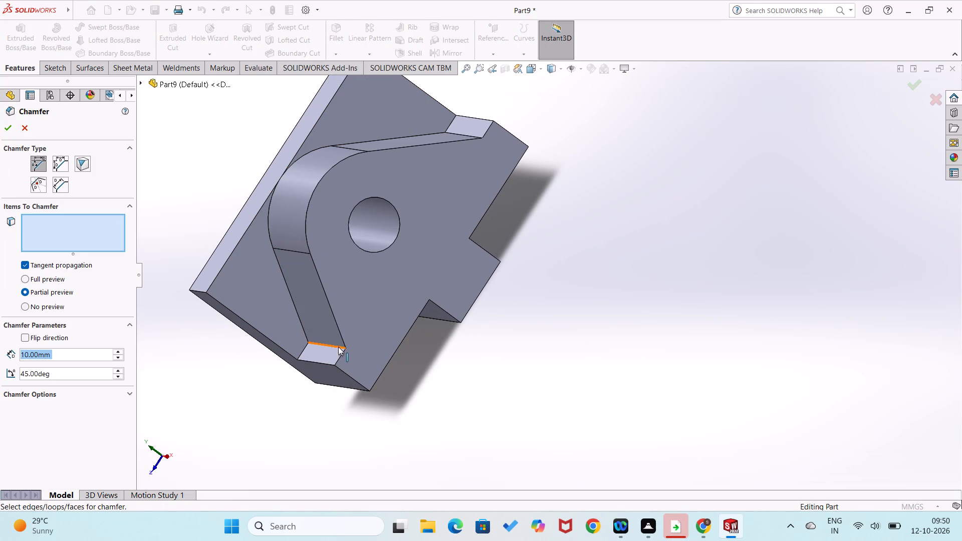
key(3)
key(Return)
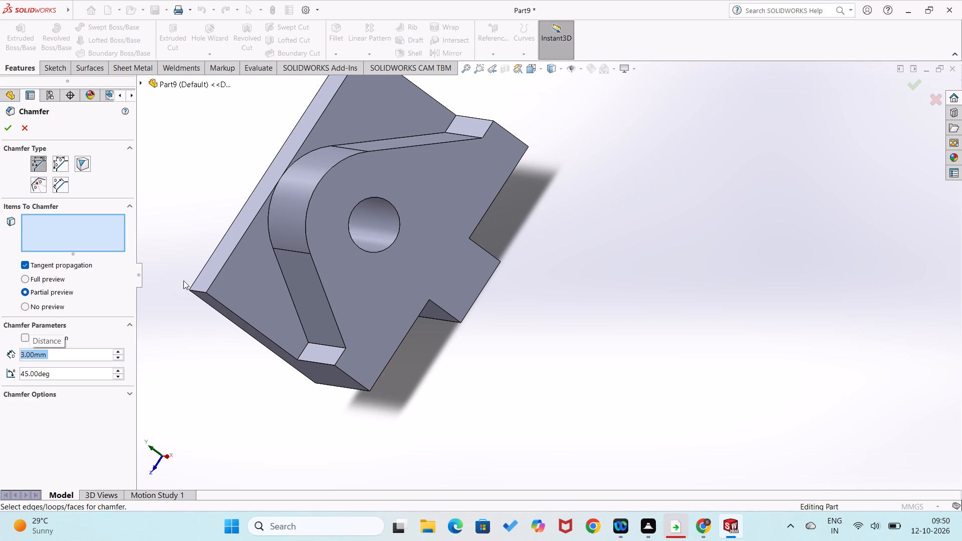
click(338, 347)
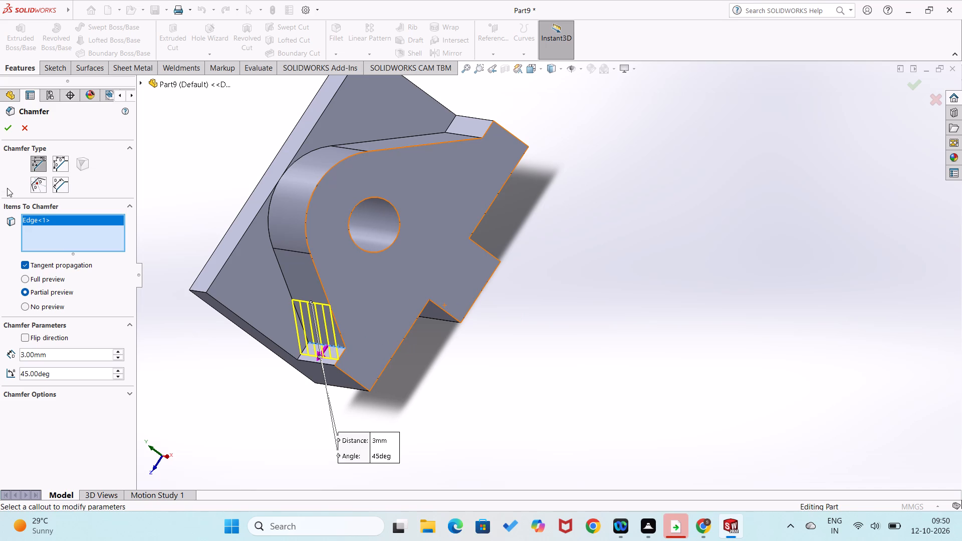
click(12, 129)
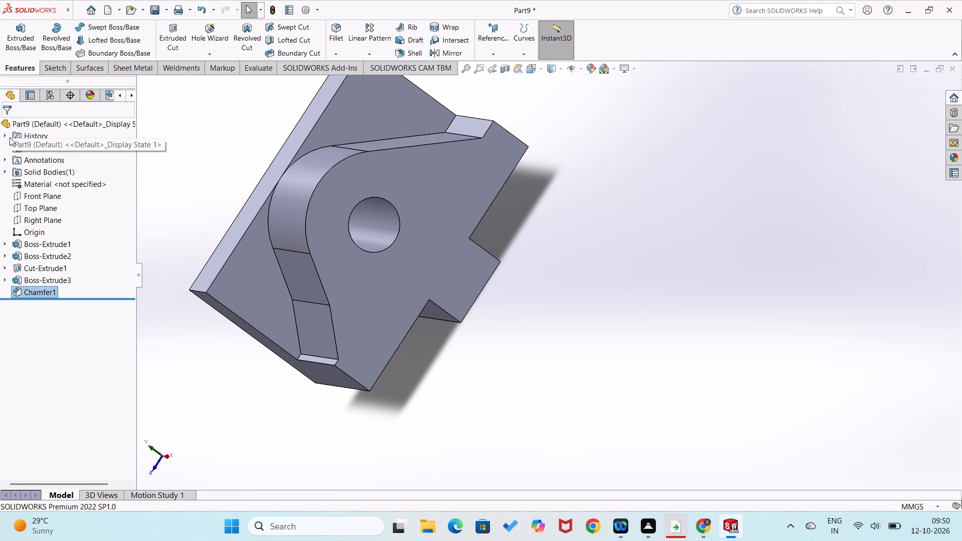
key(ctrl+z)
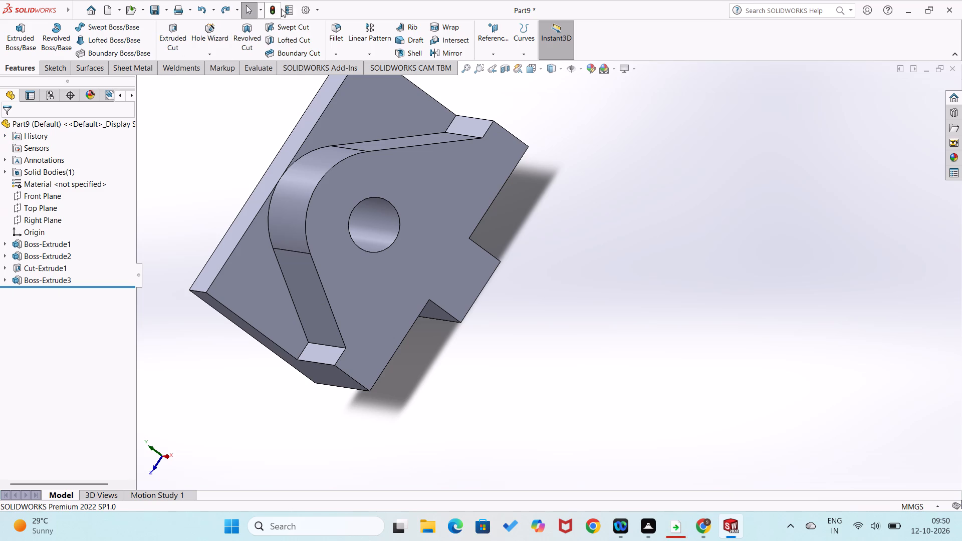
Fillet the two edges where the boss's sloping sides meet the base with a 3 mm radius.
click(338, 49)
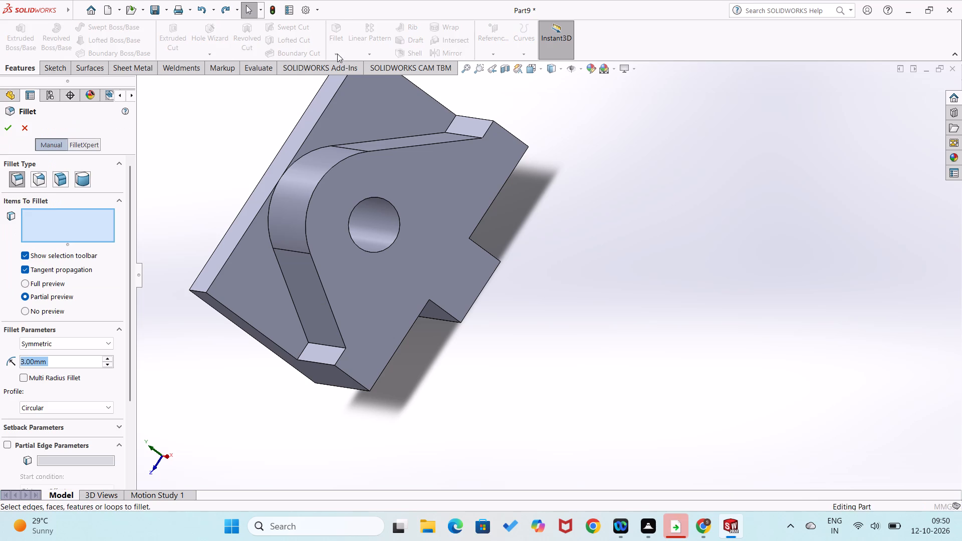
click(337, 54)
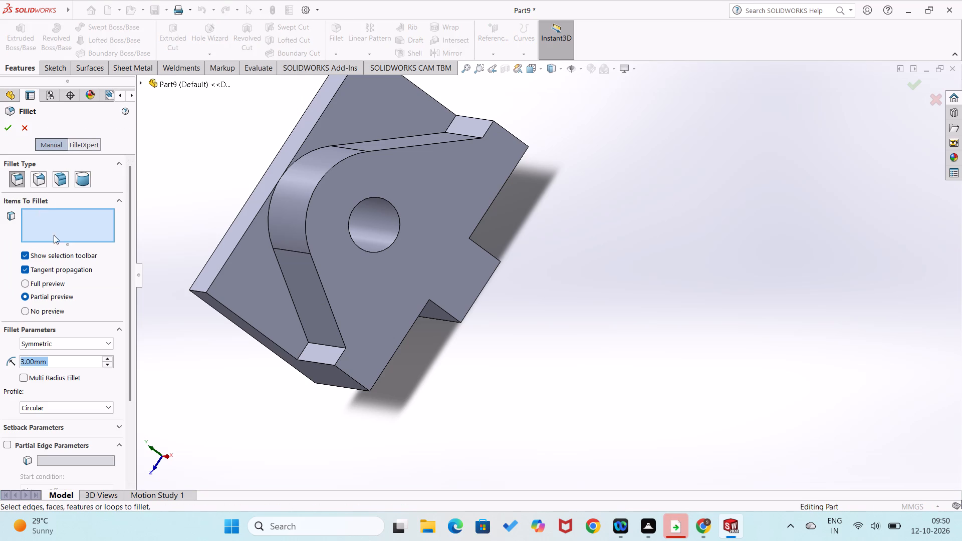
click(328, 344)
middle_drag(445, 262, 455, 278)
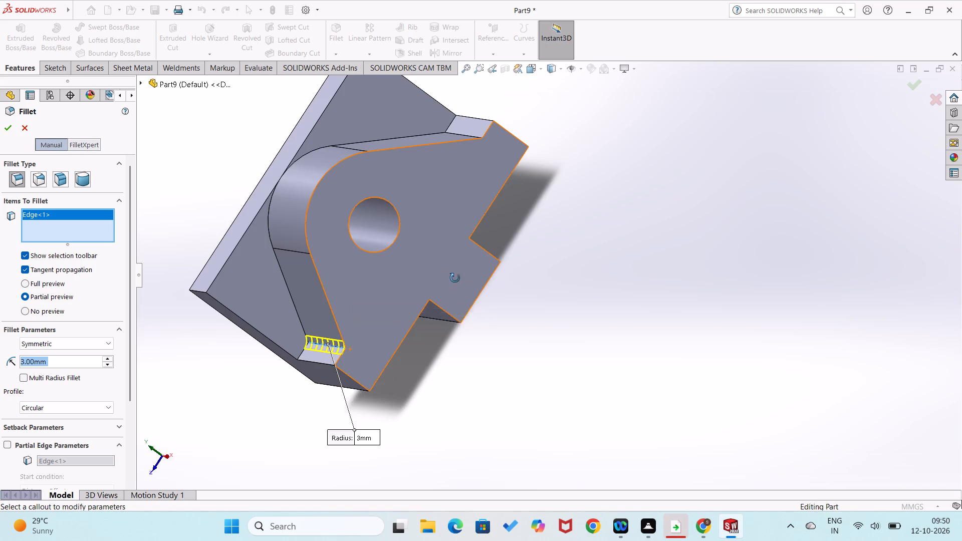
middle_drag(455, 278, 510, 412)
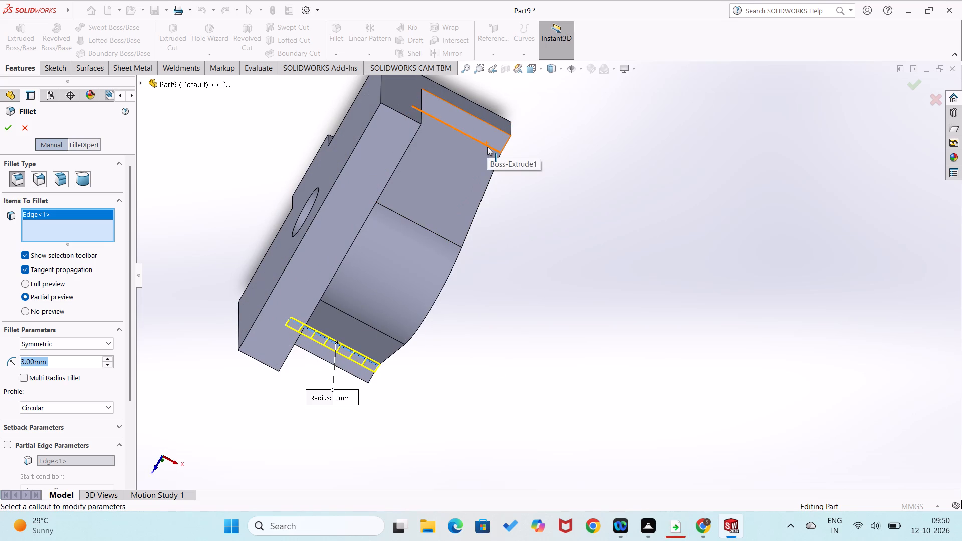
click(487, 147)
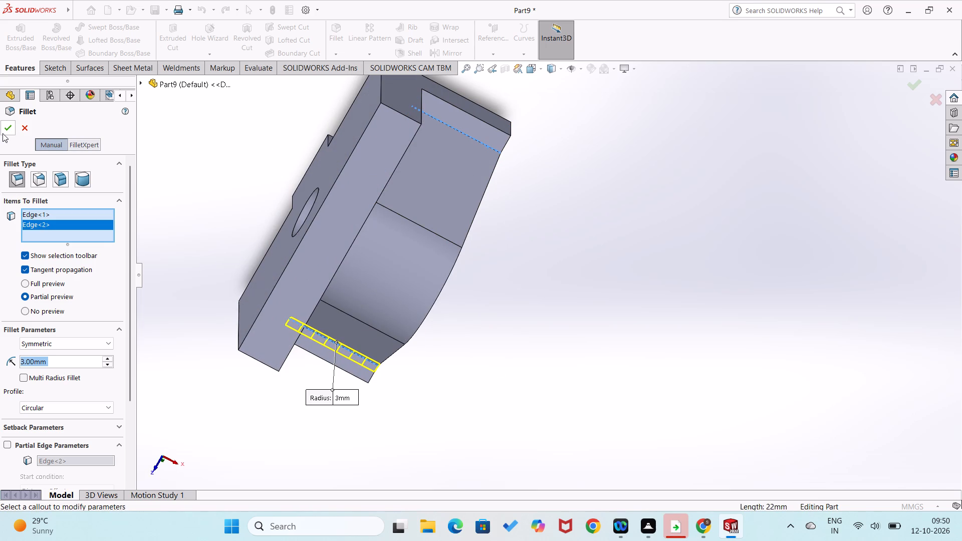
click(3, 133)
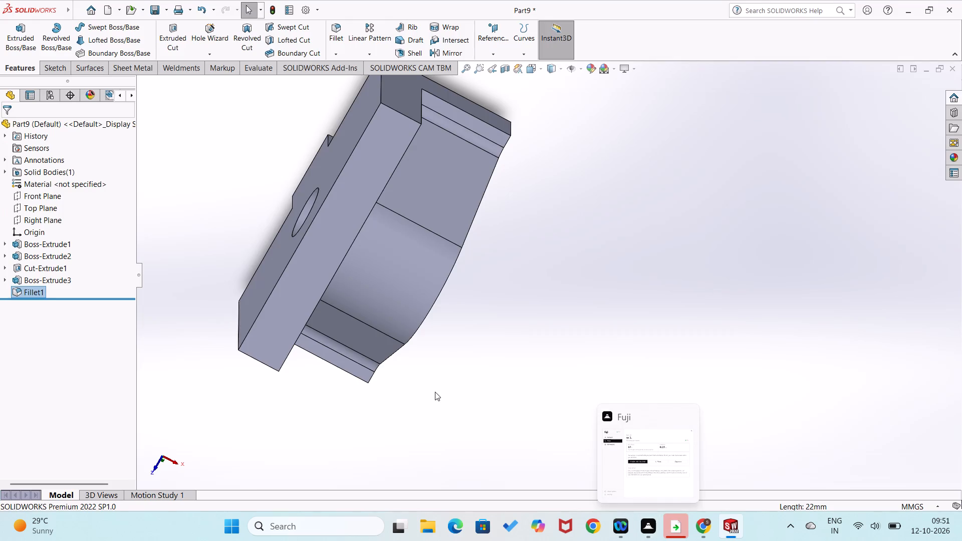
Start a sketch on the upright's top face and draw a circle of about 4.7 mm radius over the rounded boss.
middle_drag(429, 393, 411, 198)
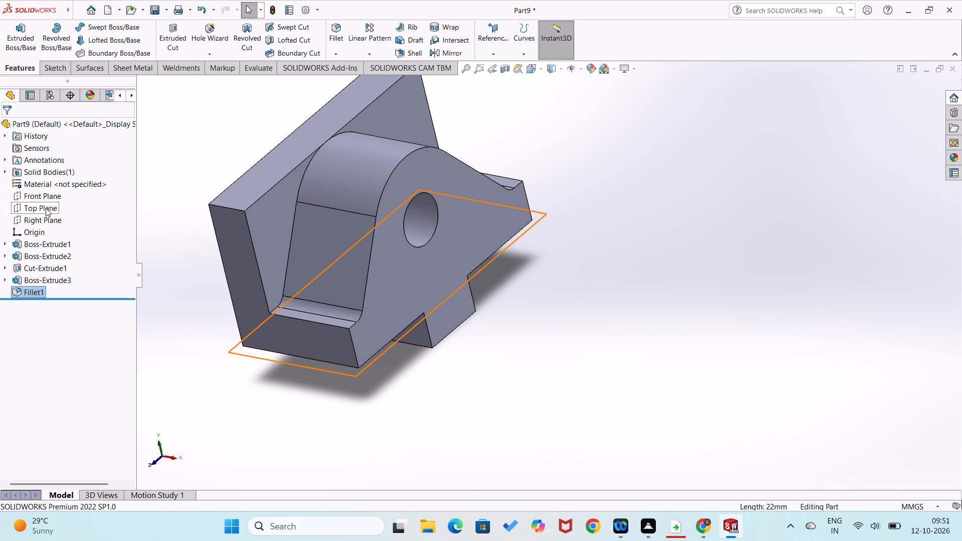
click(265, 173)
click(312, 150)
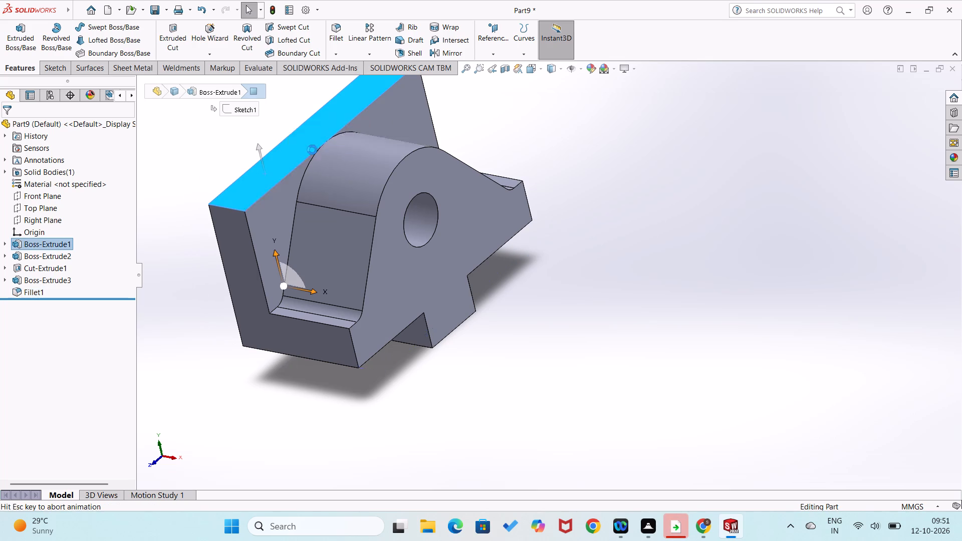
right_drag(303, 228, 365, 242)
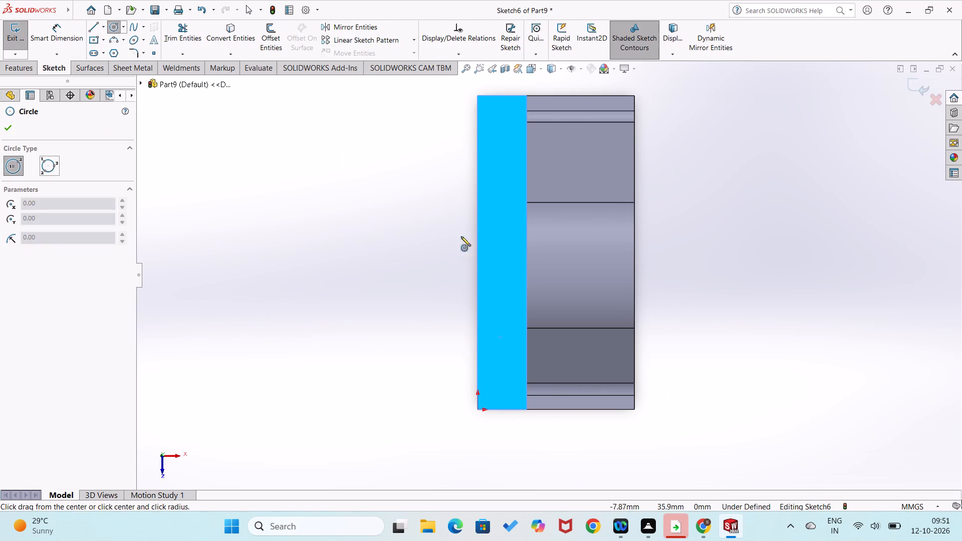
click(570, 260)
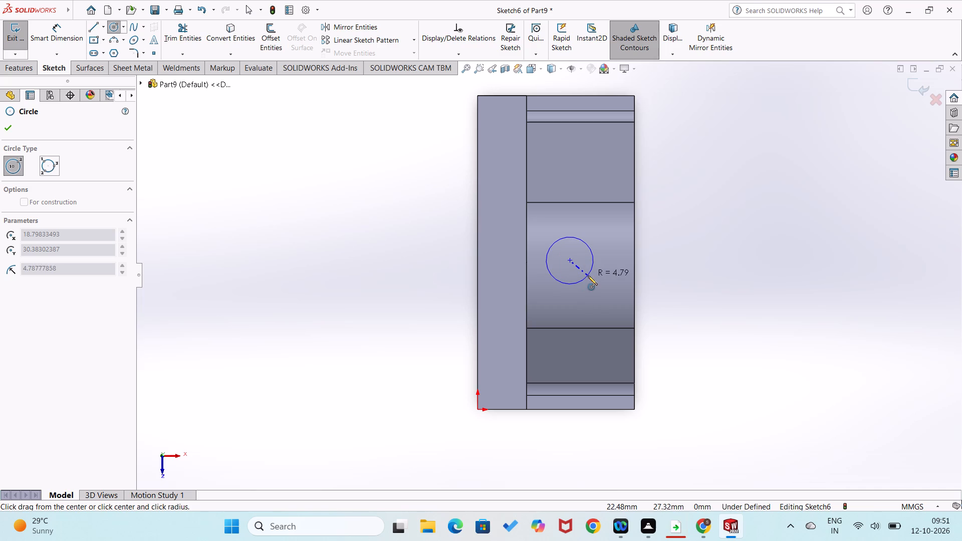
click(588, 275)
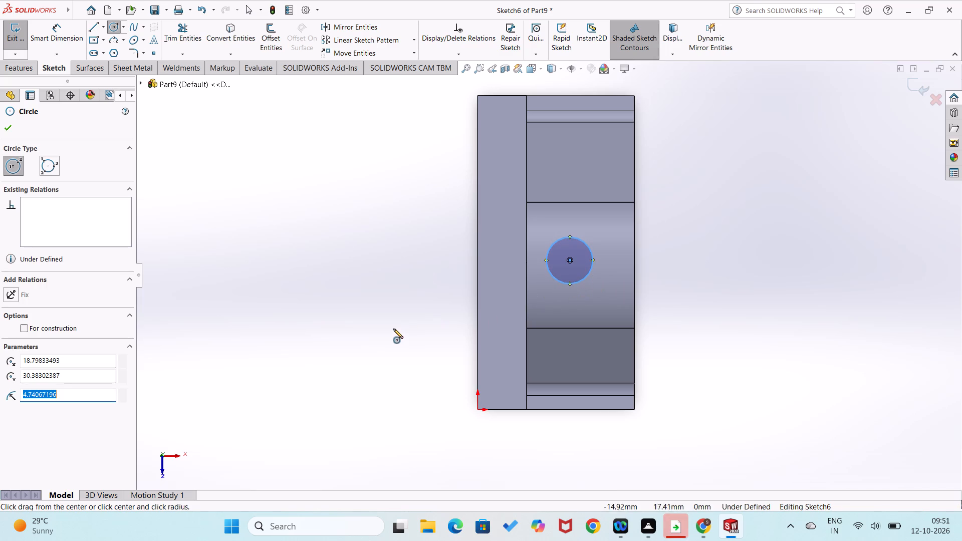
Dimension the lengthwise distance from the circle's centre to the upright's far back corner, opposite the origin, as 32 mm.
right_drag(390, 338, 402, 249)
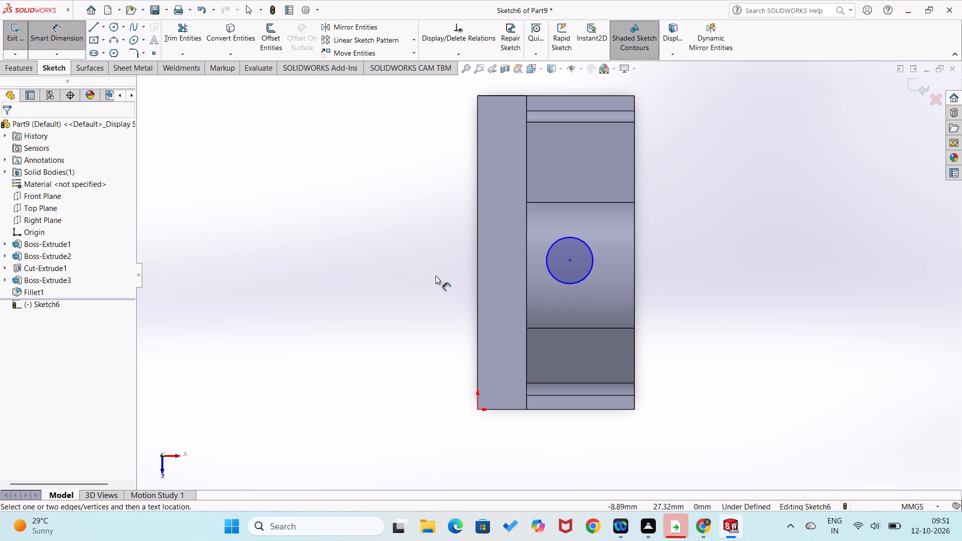
click(572, 260)
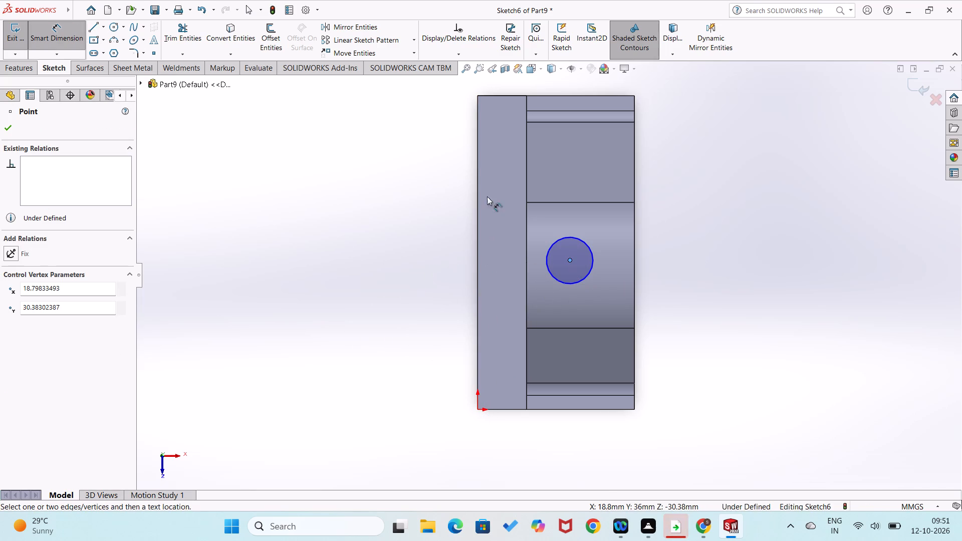
click(477, 96)
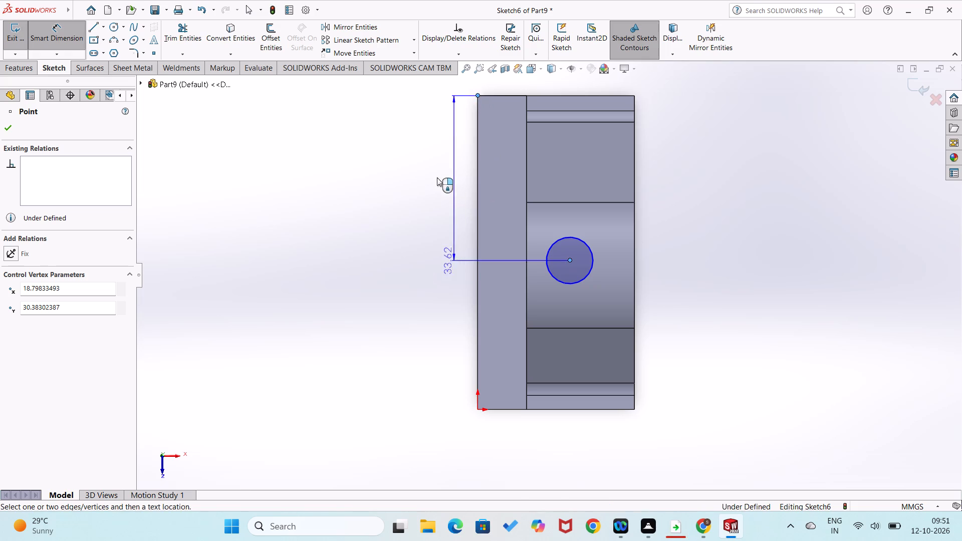
click(433, 179)
text(32)
key(Return)
click(382, 217)
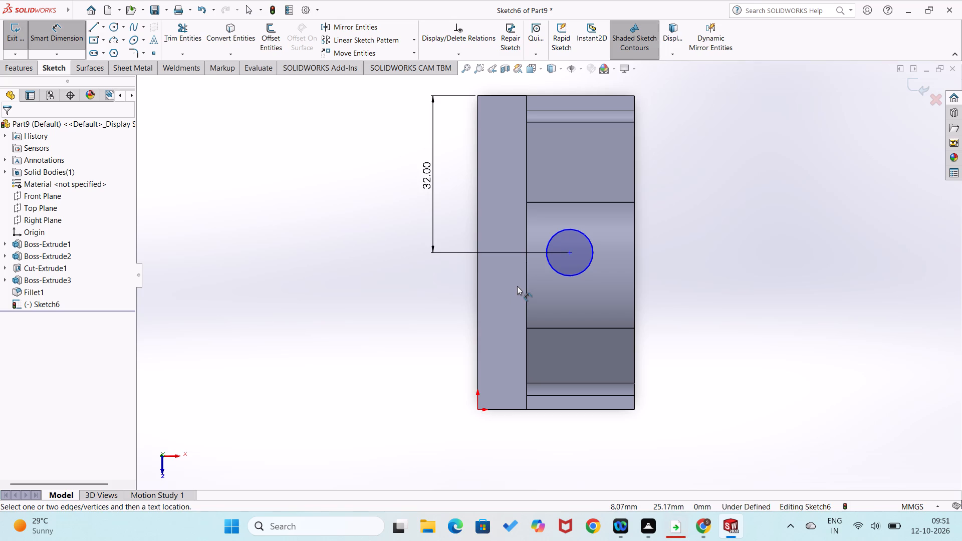
Dimension the distance from the upright's back edge to the circle's centre as 20 mm.
click(475, 295)
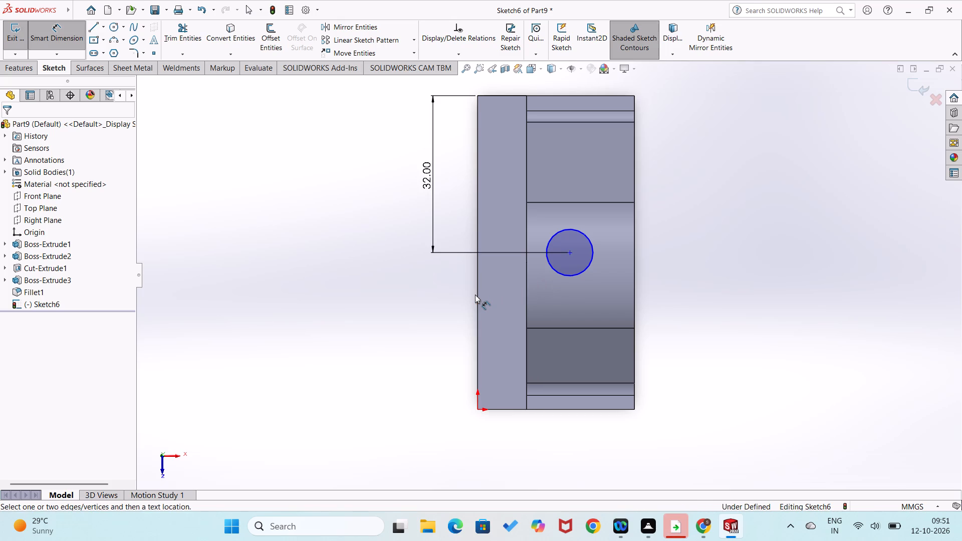
click(570, 252)
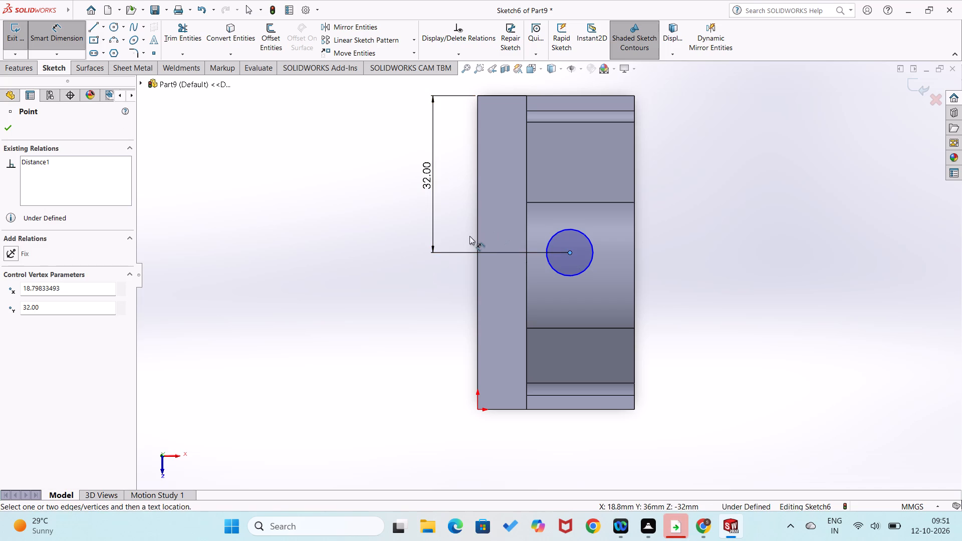
click(476, 237)
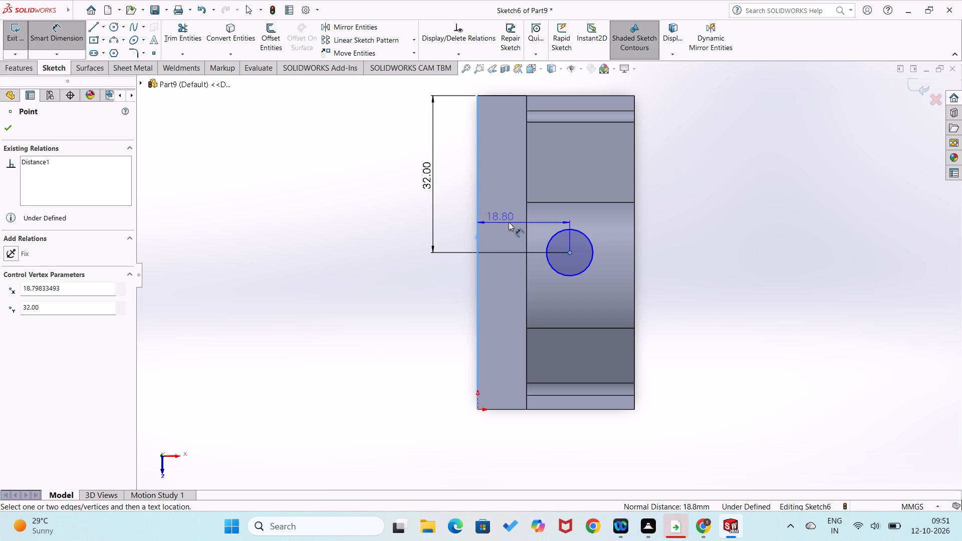
click(513, 222)
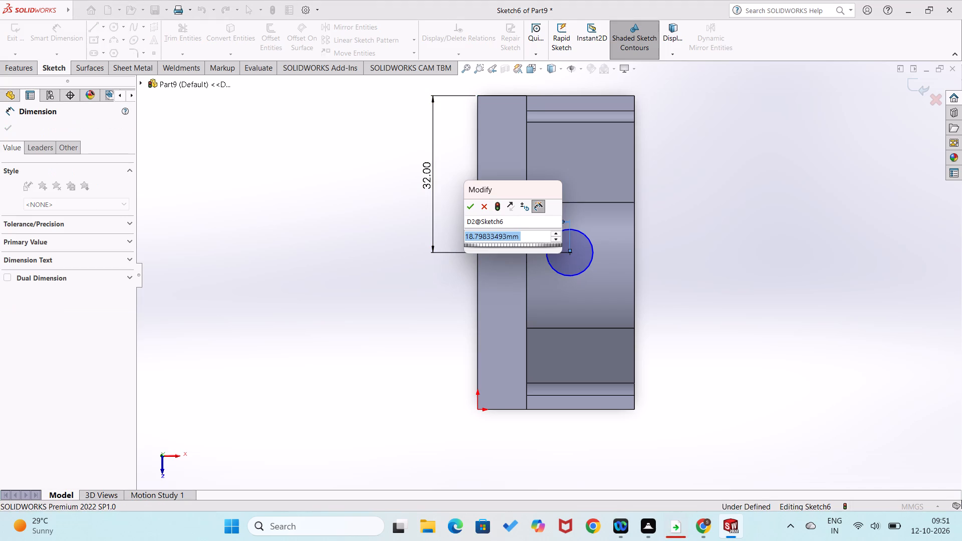
text(20)
key(Return)
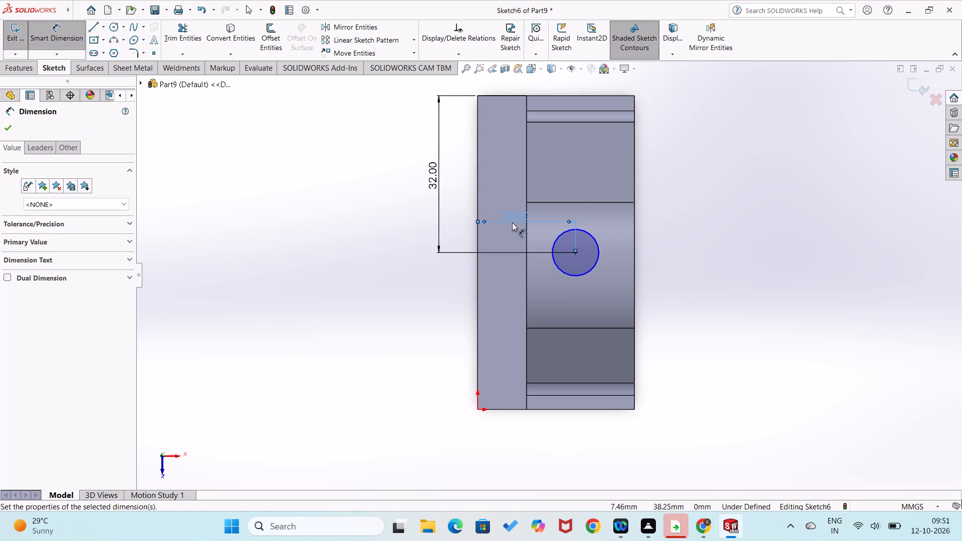
click(408, 302)
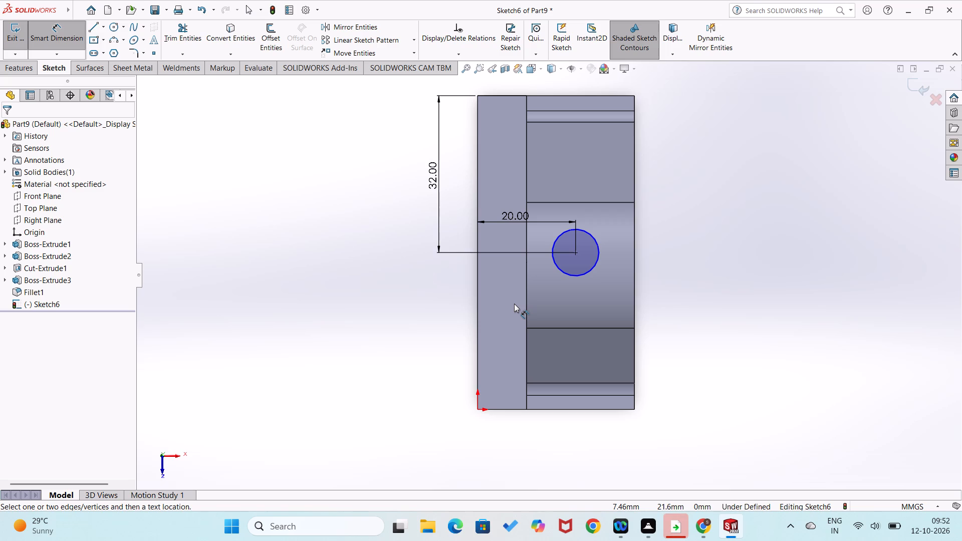
Dimension the circle's diameter as 10 mm.
drag(586, 274, 608, 275)
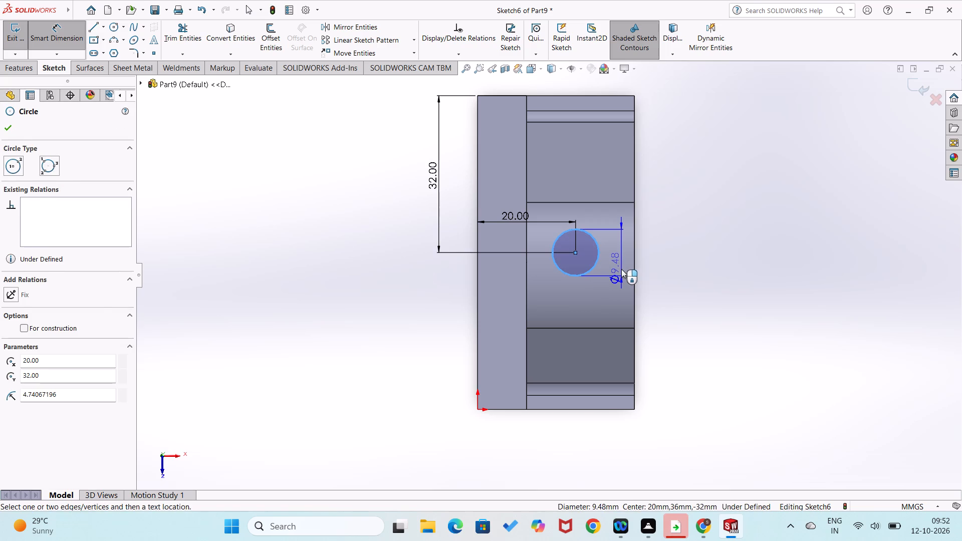
click(621, 269)
text(10)
key(Return)
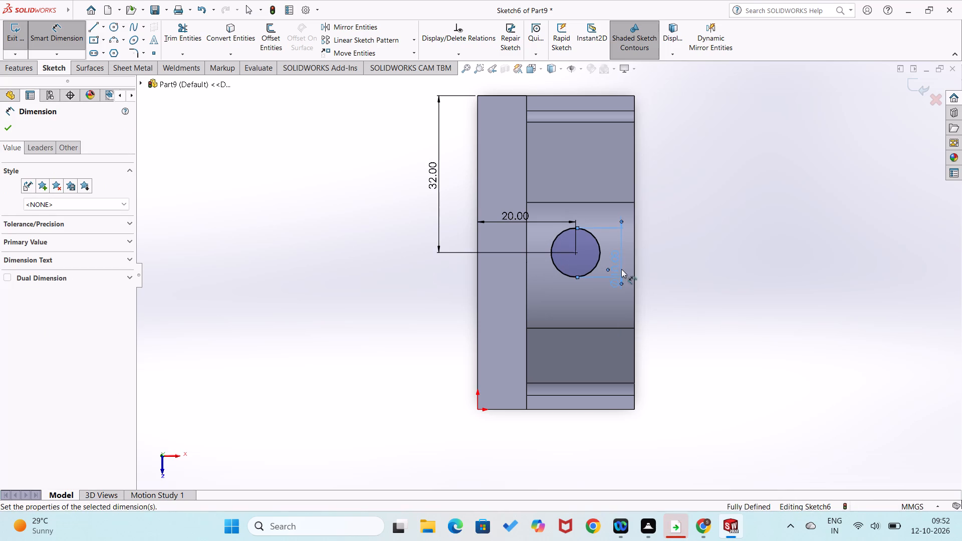
Cut-extrude the circle into the top of the rounded boss as a Blind cut 4 mm deep.
click(5, 67)
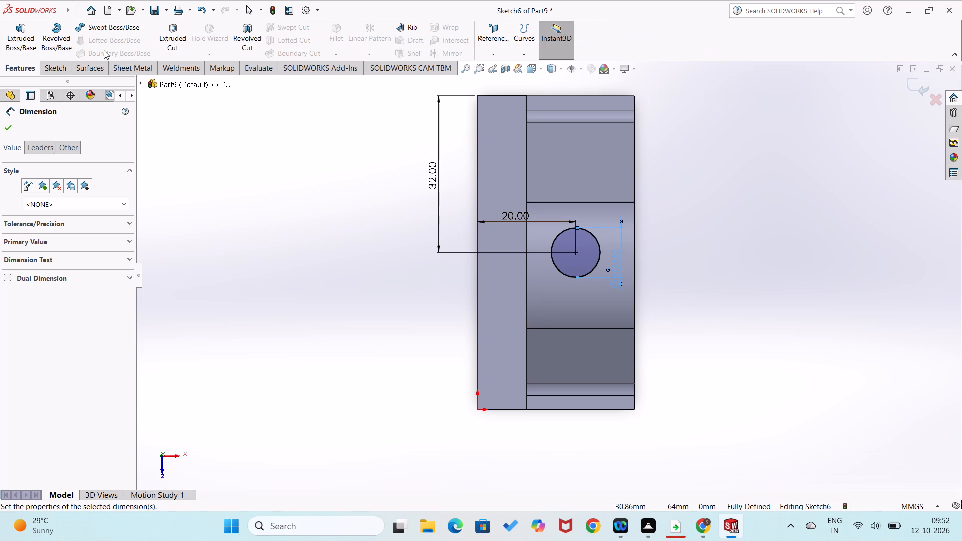
click(162, 39)
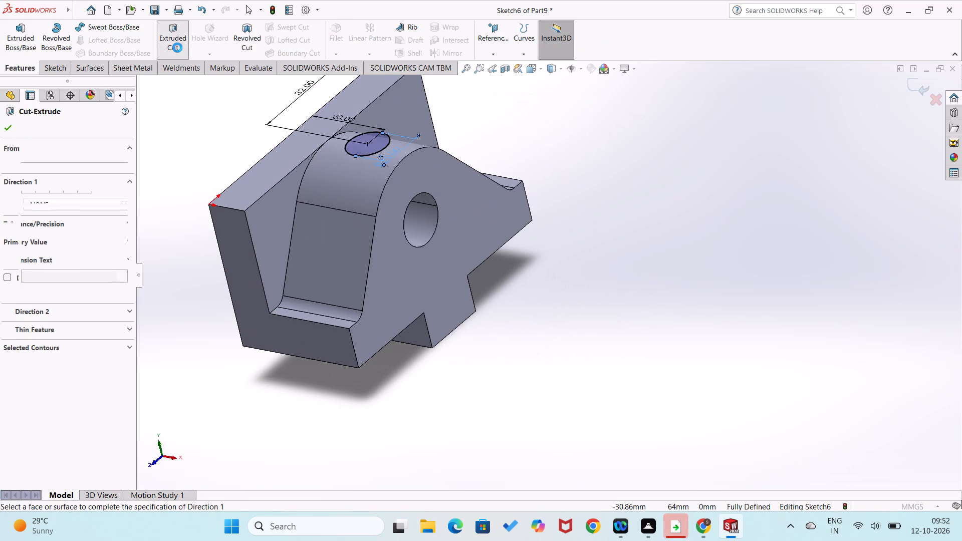
click(122, 196)
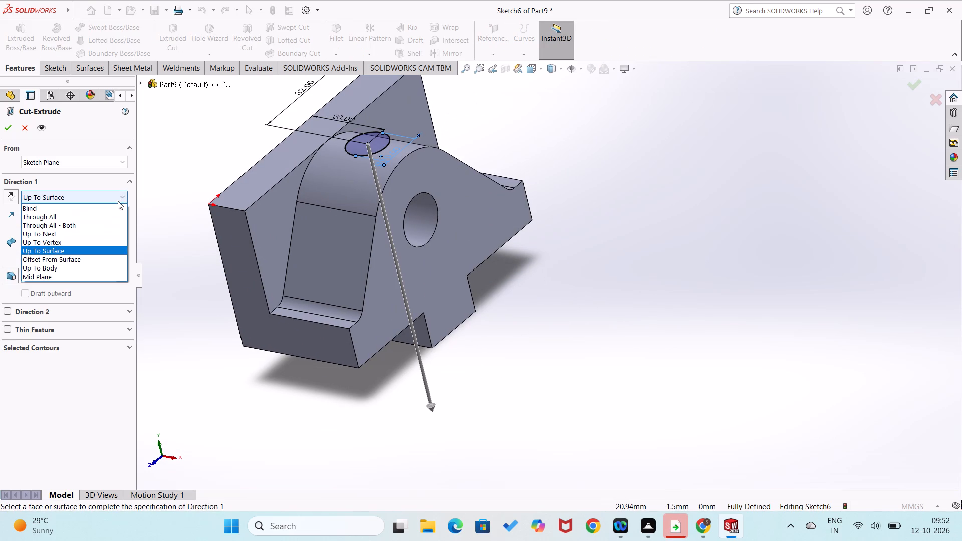
click(113, 207)
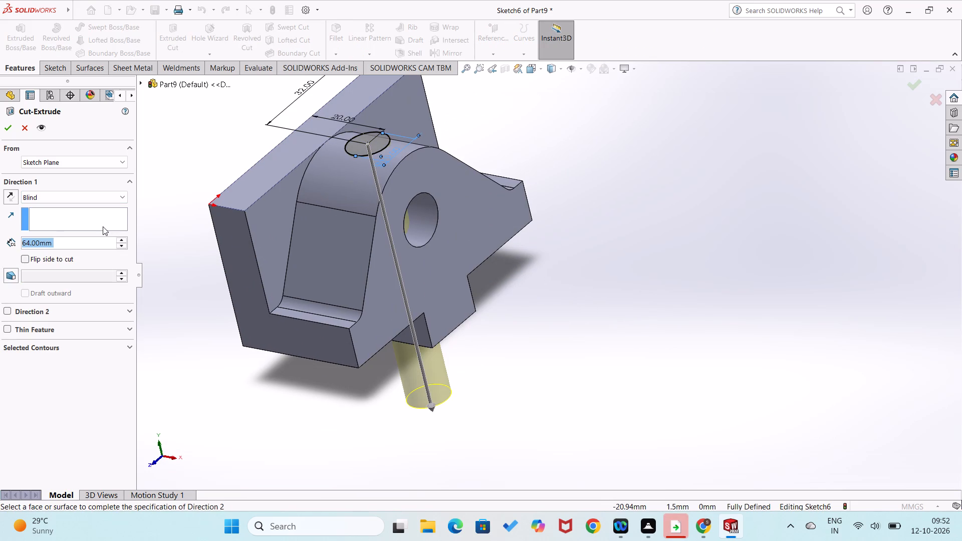
key(4)
key(Return)
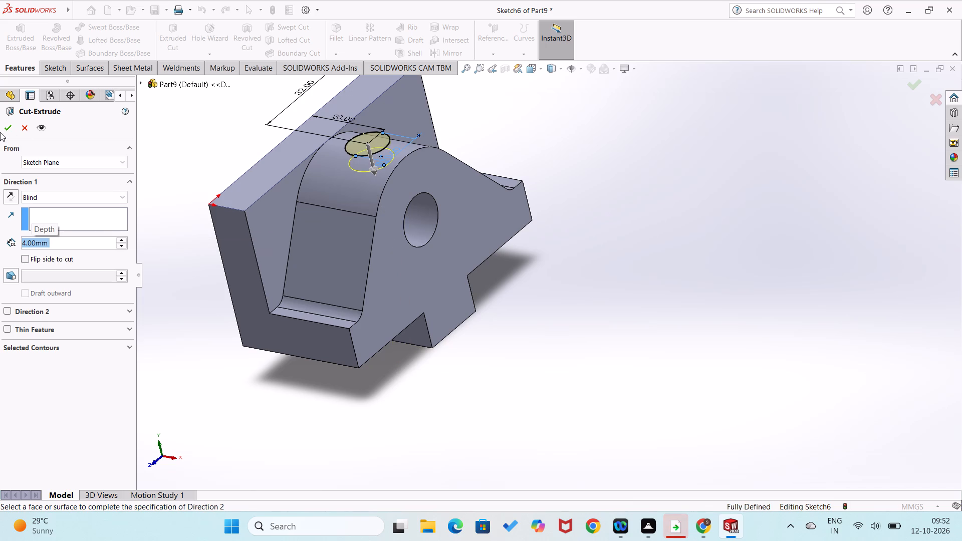
click(8, 127)
click(489, 411)
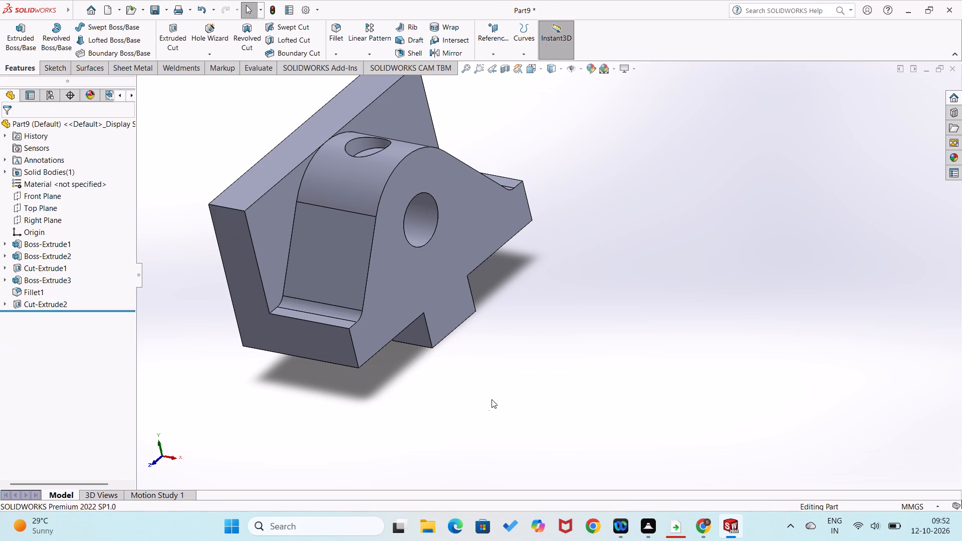
Sketch a circle about 4.7 mm in diameter on the floor of the 10 mm top hole, concentric with it.
middle_drag(390, 196, 388, 309)
scroll(388, 308, up, 1)
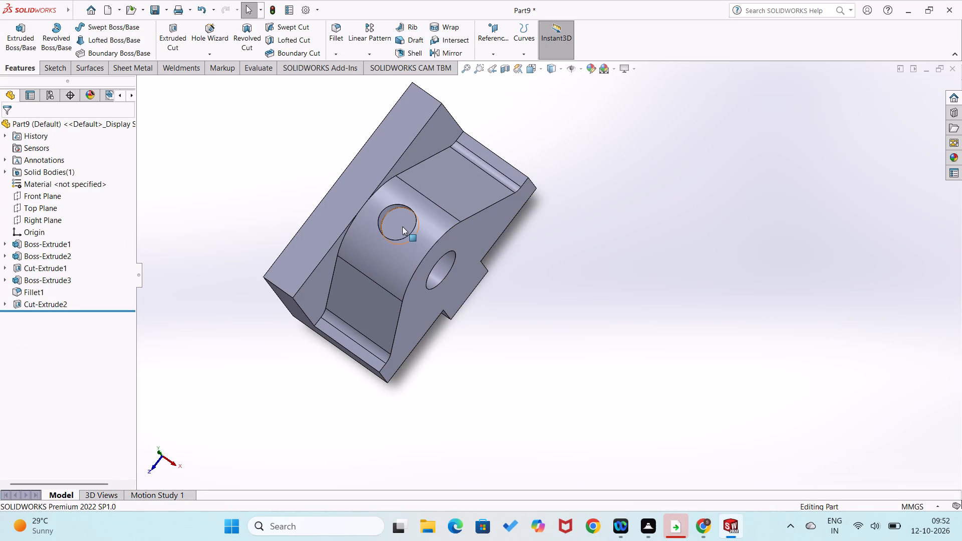
right_click(402, 226)
click(425, 210)
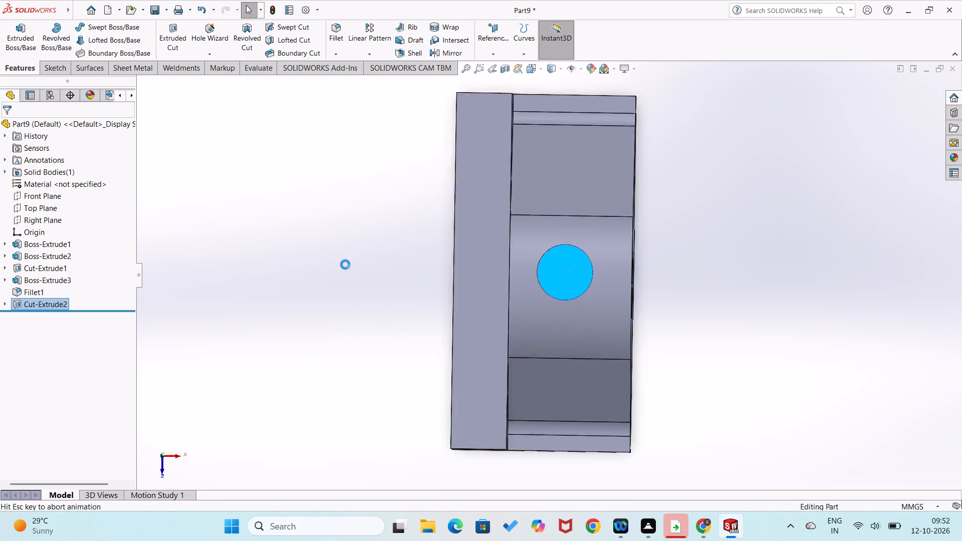
right_drag(314, 284, 383, 305)
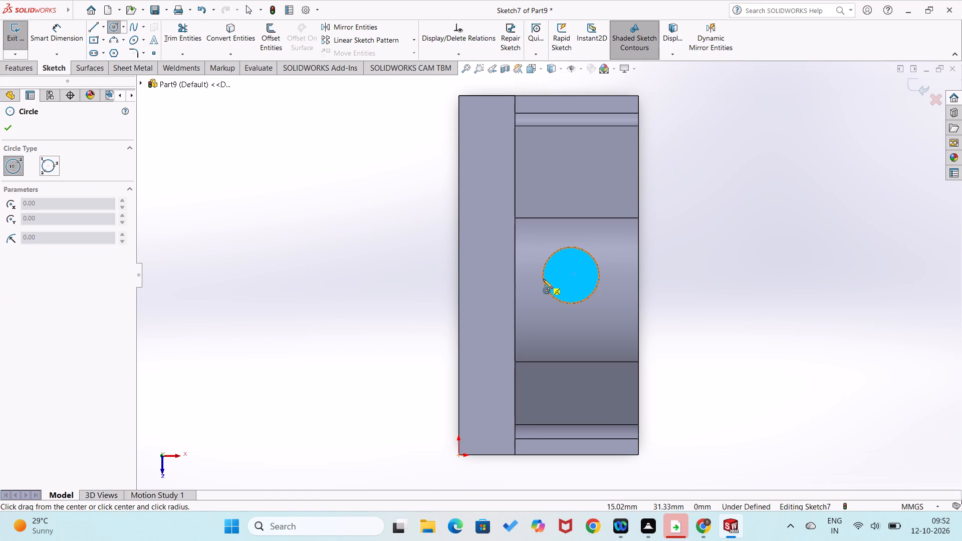
click(571, 276)
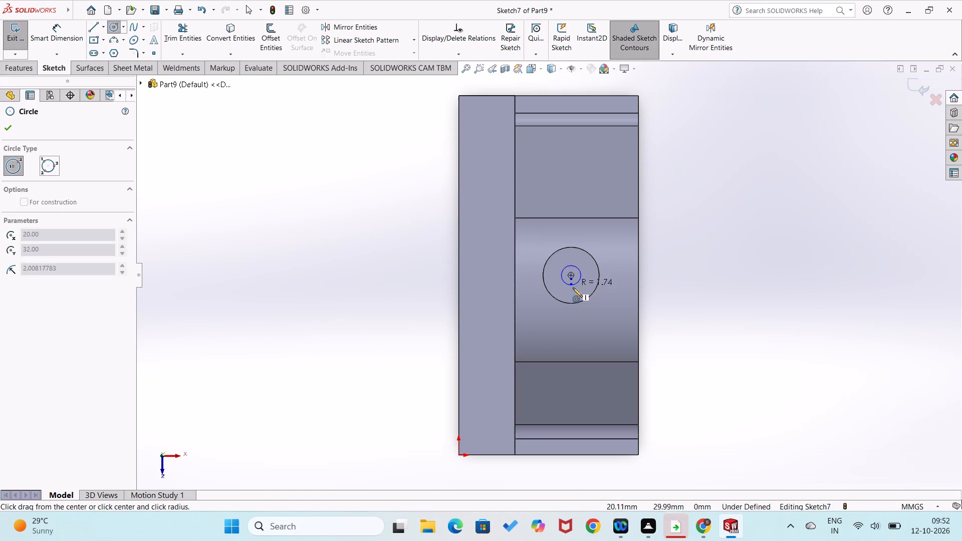
click(573, 289)
Dimension the new circle's diameter as 6 mm.
right_drag(593, 299, 585, 208)
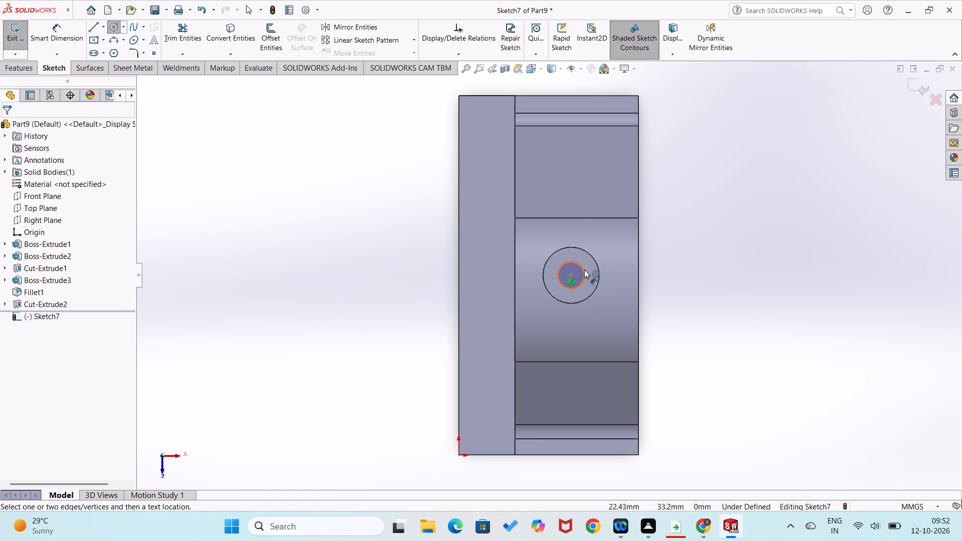
click(584, 270)
click(612, 272)
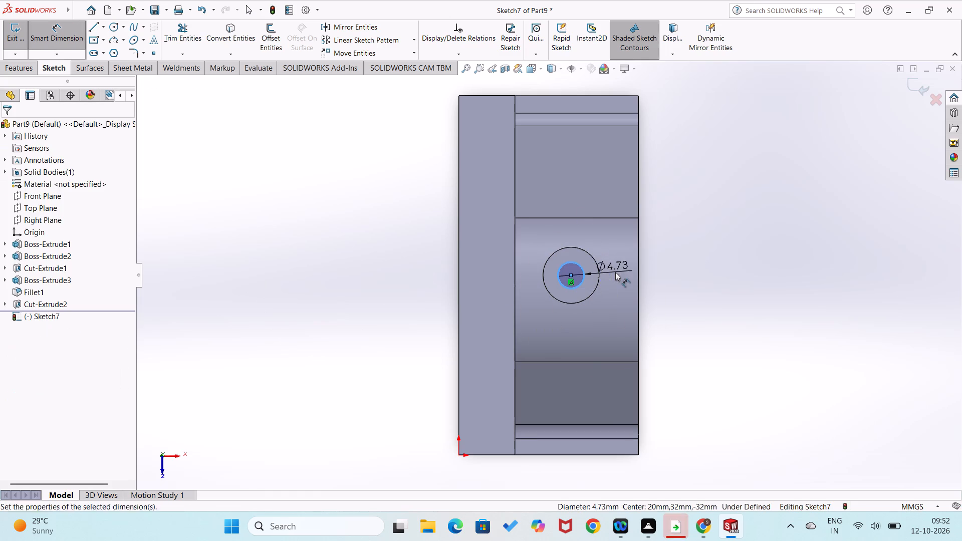
key(6)
key(Return)
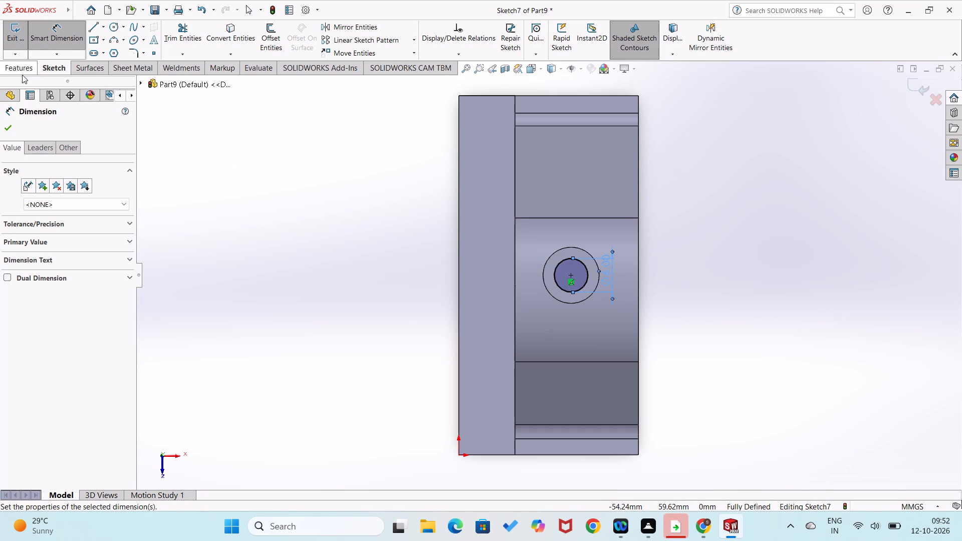
Cut-extrude the 6 mm circle into the floor of the top hole as a Blind cut 4 mm deep.
click(19, 69)
click(175, 44)
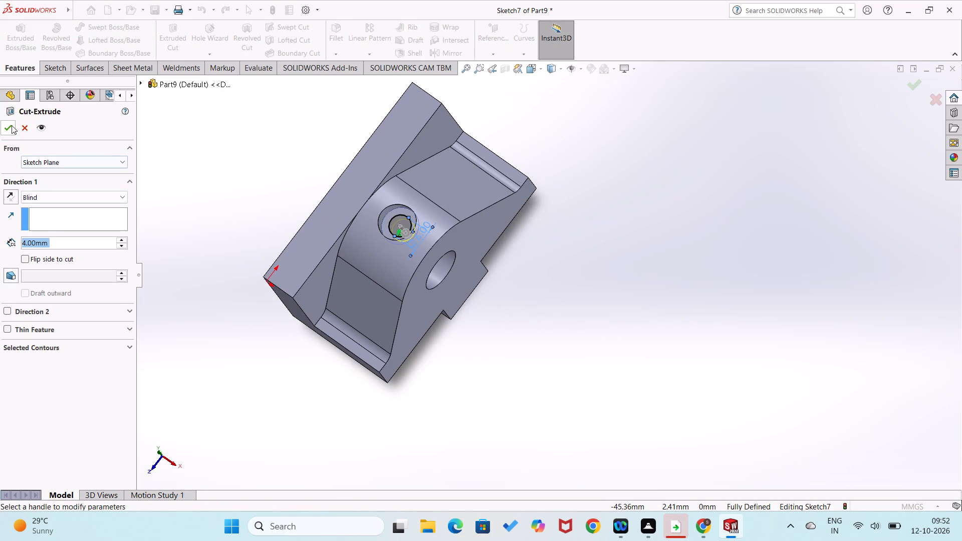
click(12, 125)
click(171, 197)
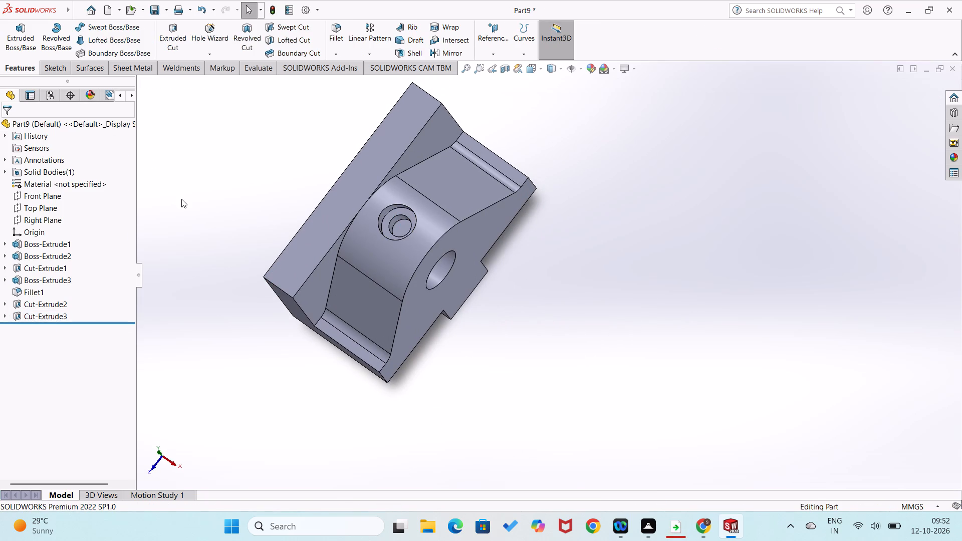
Examine the bracket's top hole, side hole and underside from several angles, finishing in the isometric view.
middle_drag(196, 214, 226, 126)
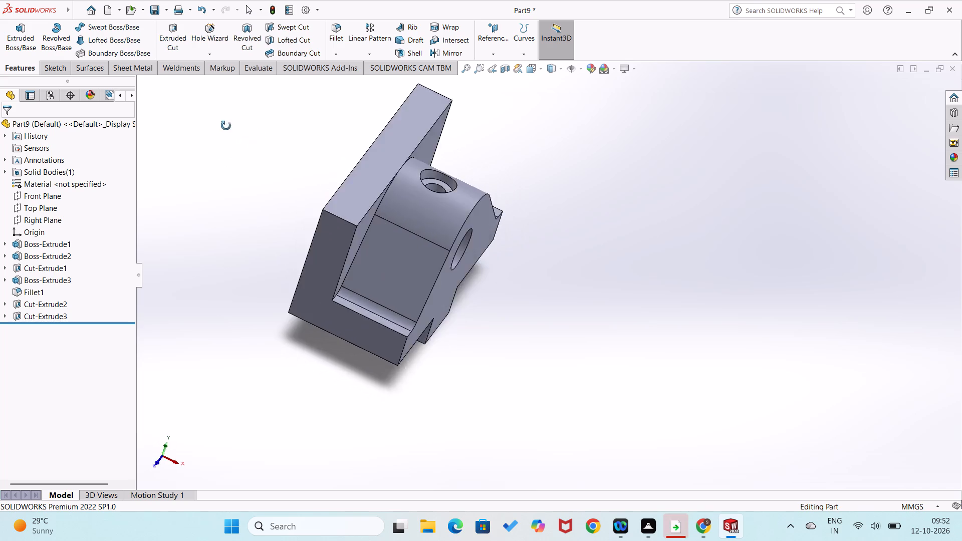
middle_drag(226, 126, 166, 100)
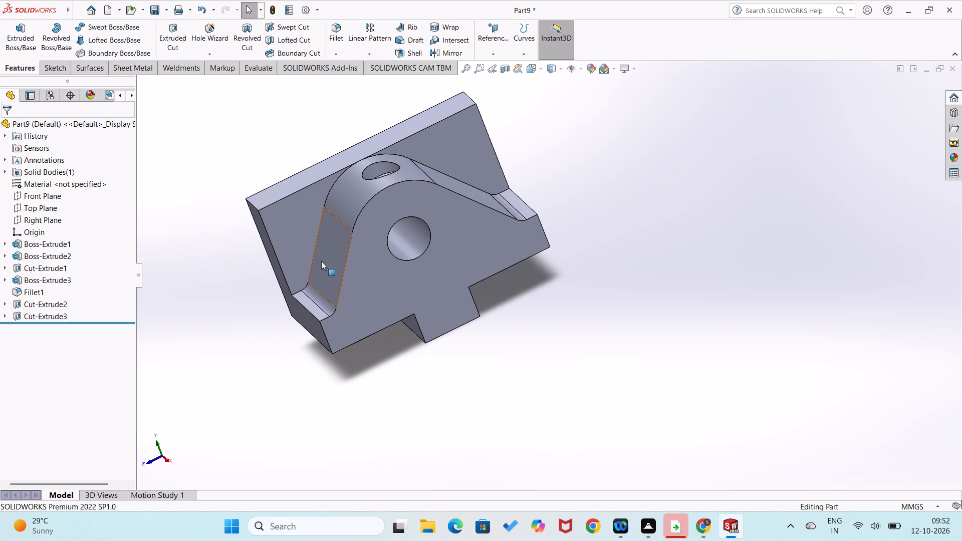
middle_drag(419, 405, 359, 266)
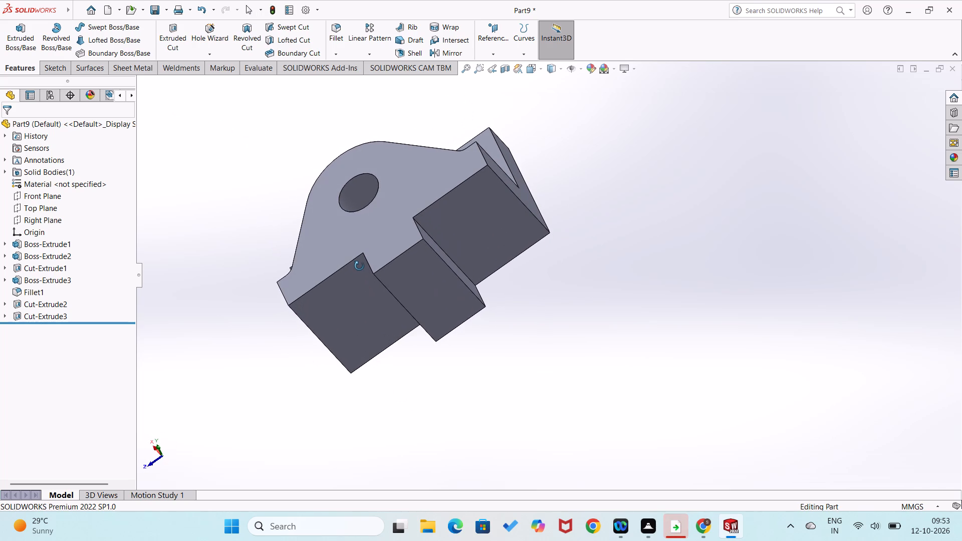
middle_drag(359, 266, 361, 267)
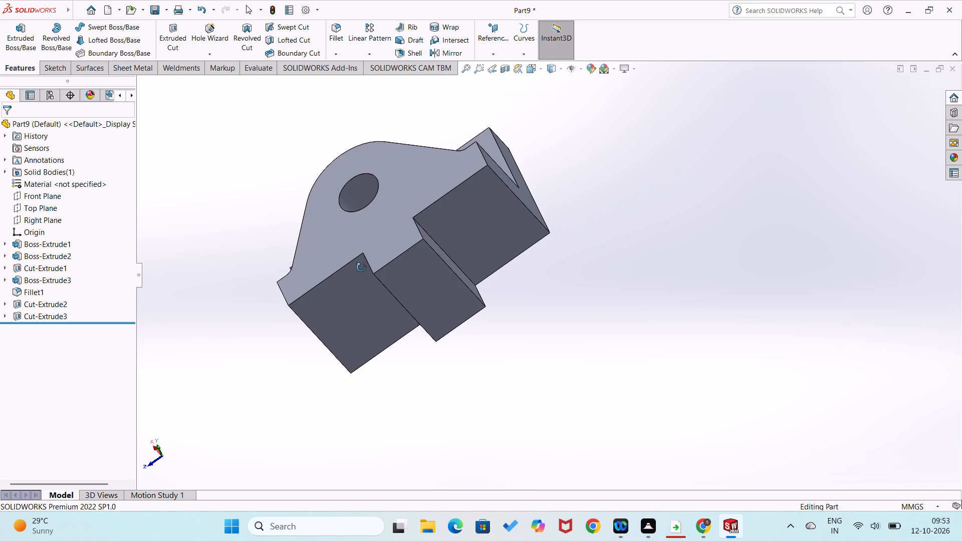
middle_drag(361, 267, 418, 366)
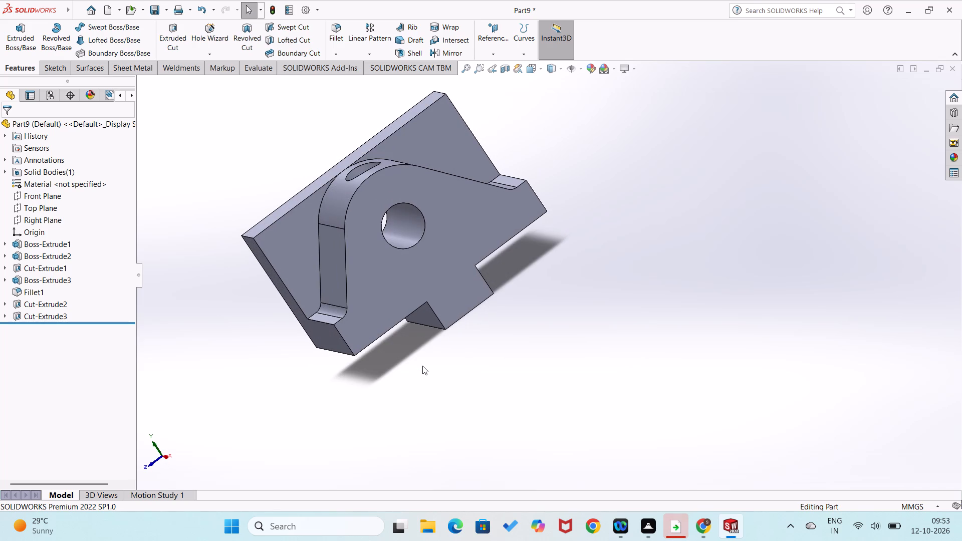
key(ctrl+7)
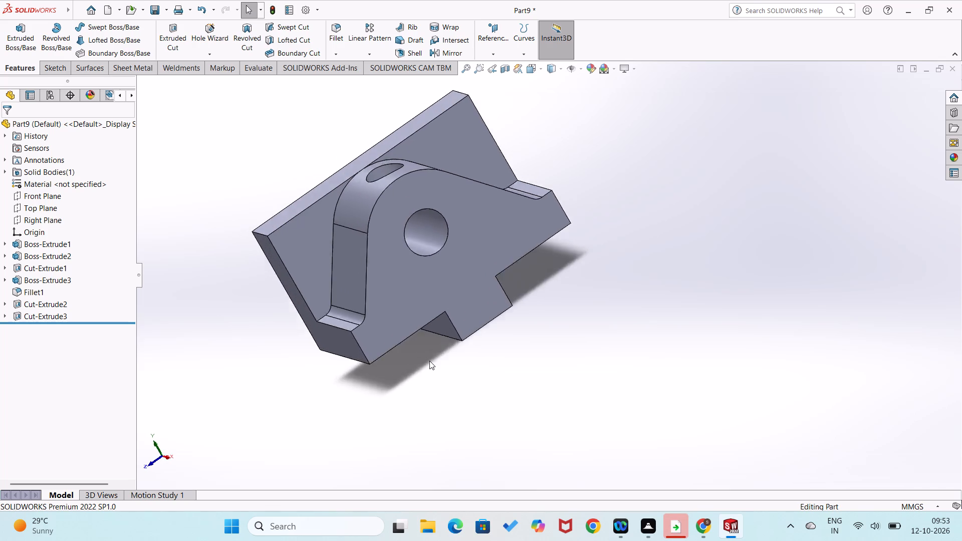
click(278, 234)
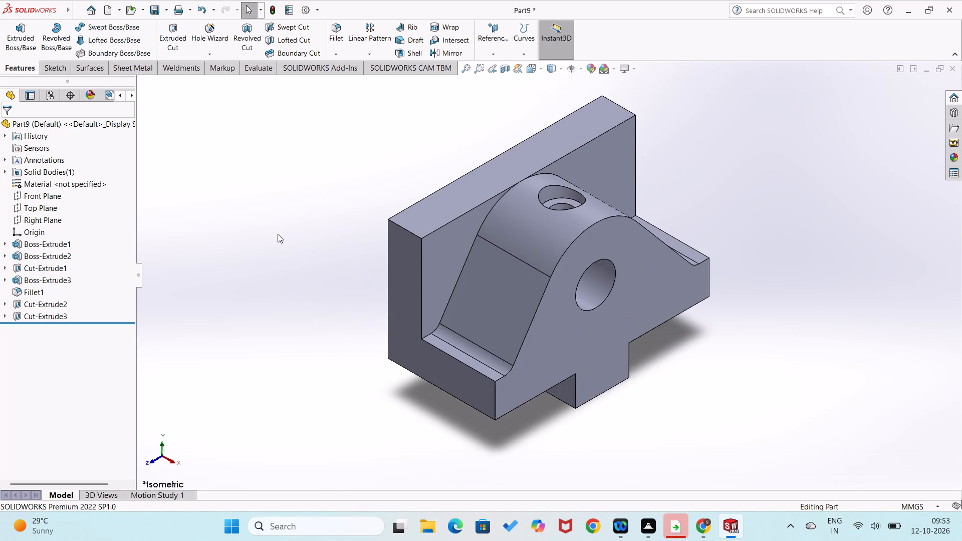
Save the part in the Naidu 40 folder under the file name "vive jaw part 2".
key(ctrl+s)
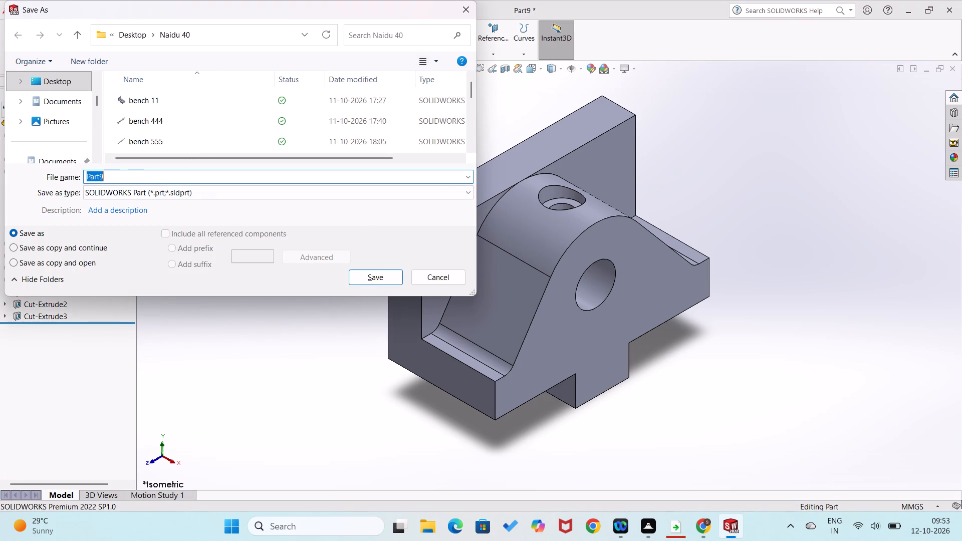
key(BackSpace)
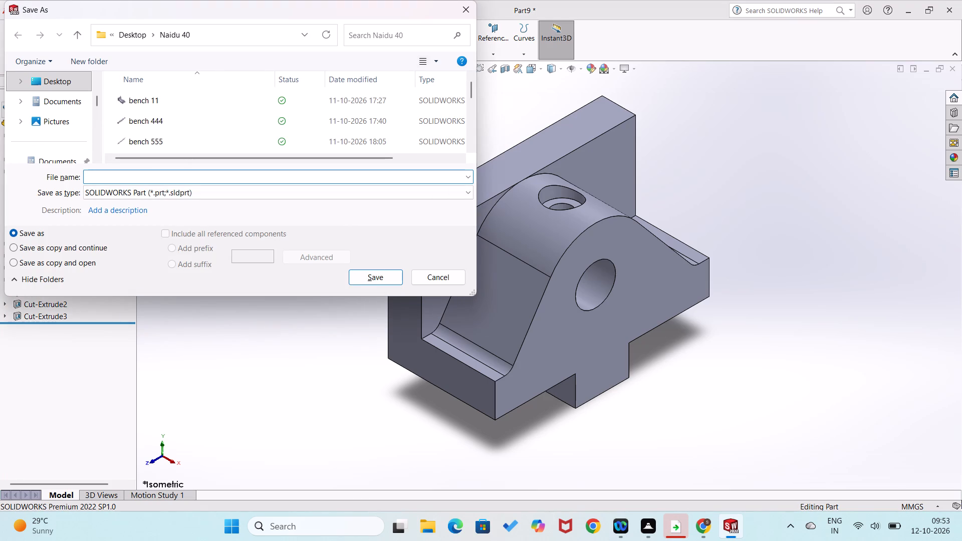
text(vi)
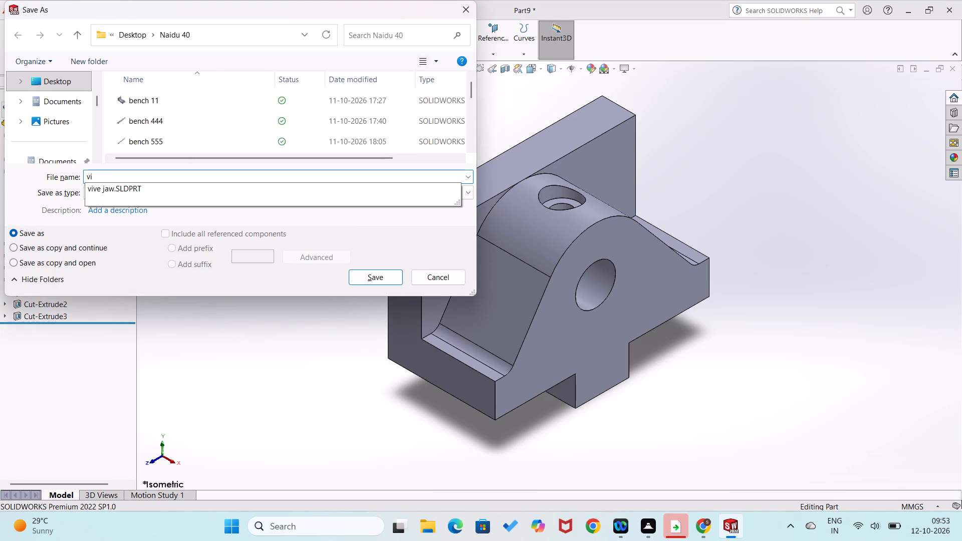
text(ve)
key(space)
text(jaw)
key(space)
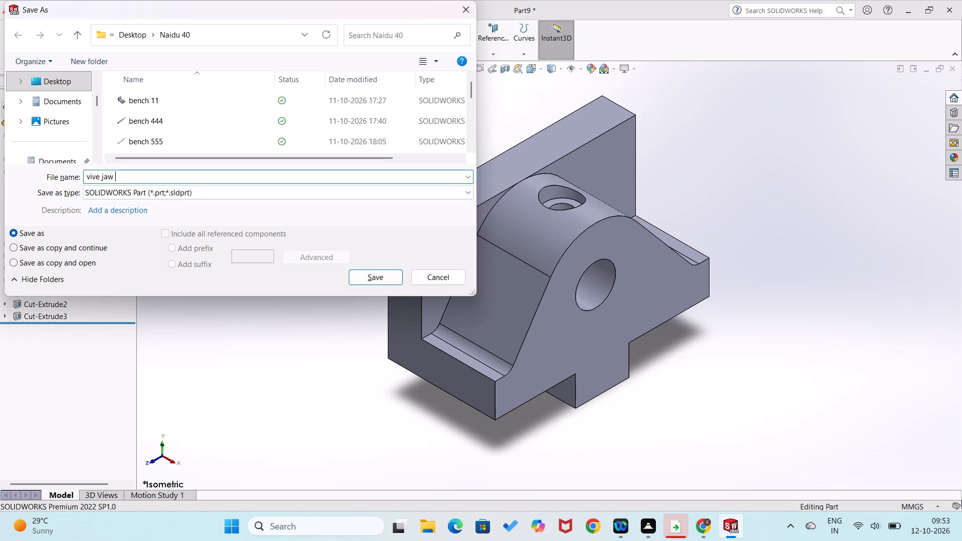
key(p)
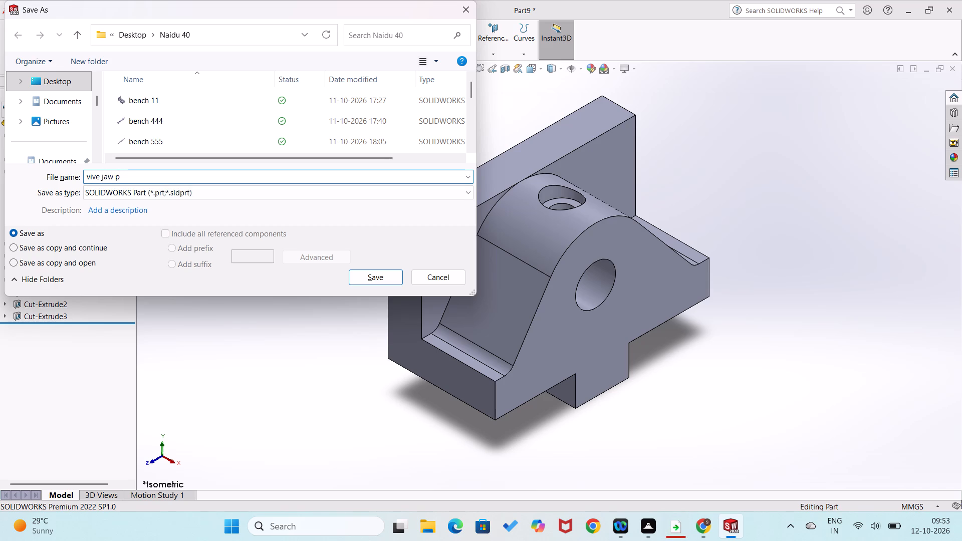
text(ae)
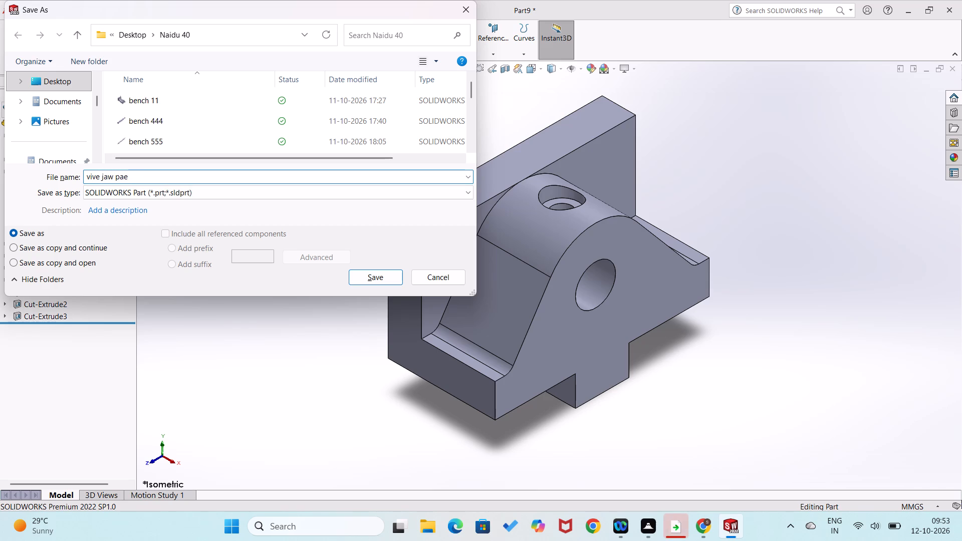
key(BackSpace)
text(rt)
key(space)
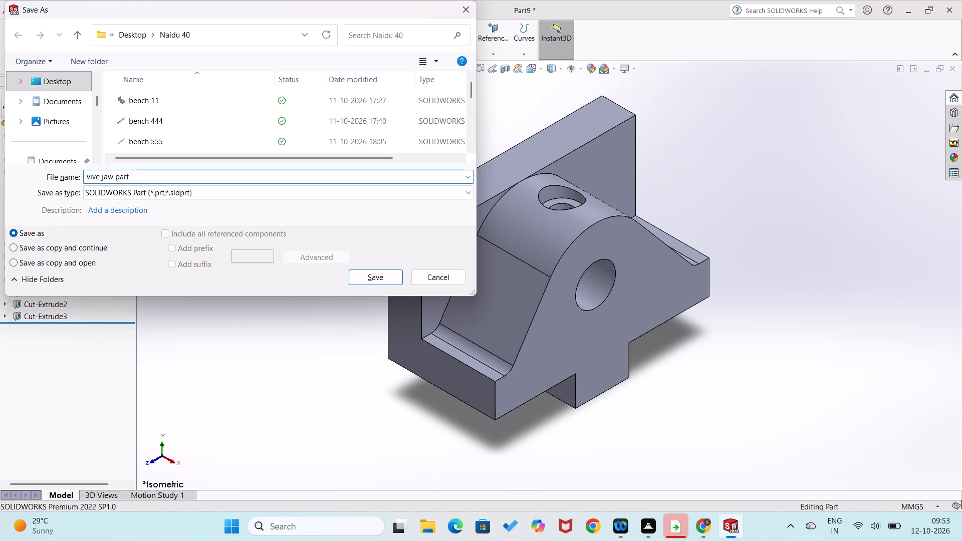
text(2)
click(370, 277)
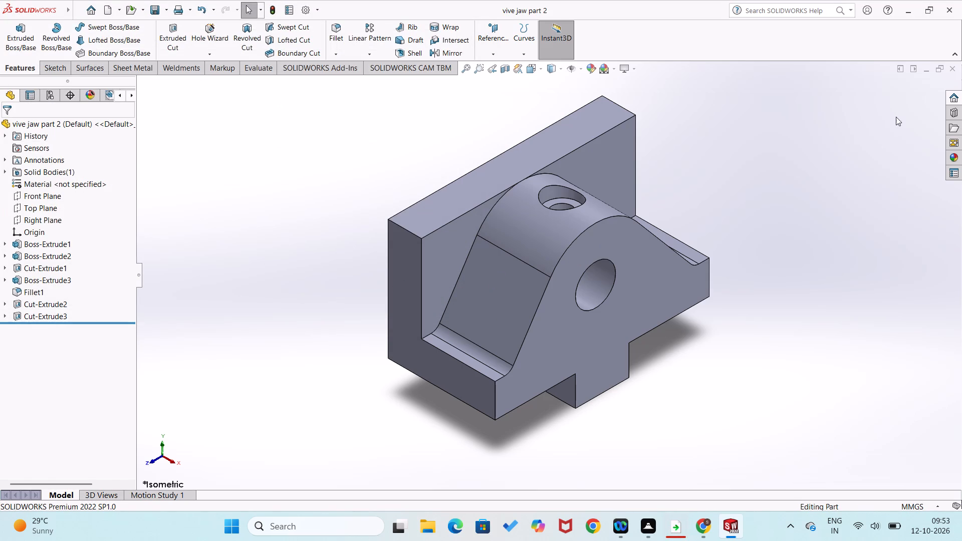
Close the saved bracket part and create a new, empty part document.
click(954, 72)
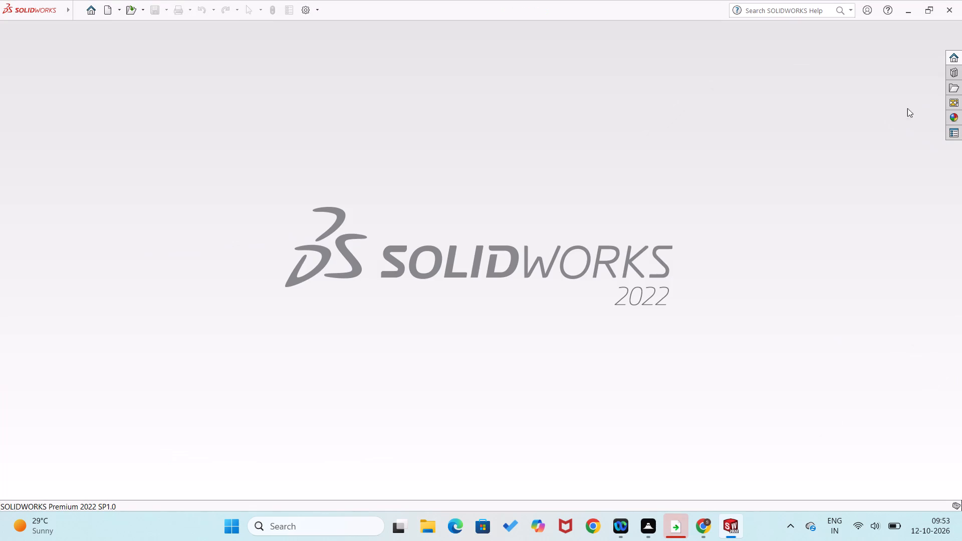
click(92, 6)
click(256, 143)
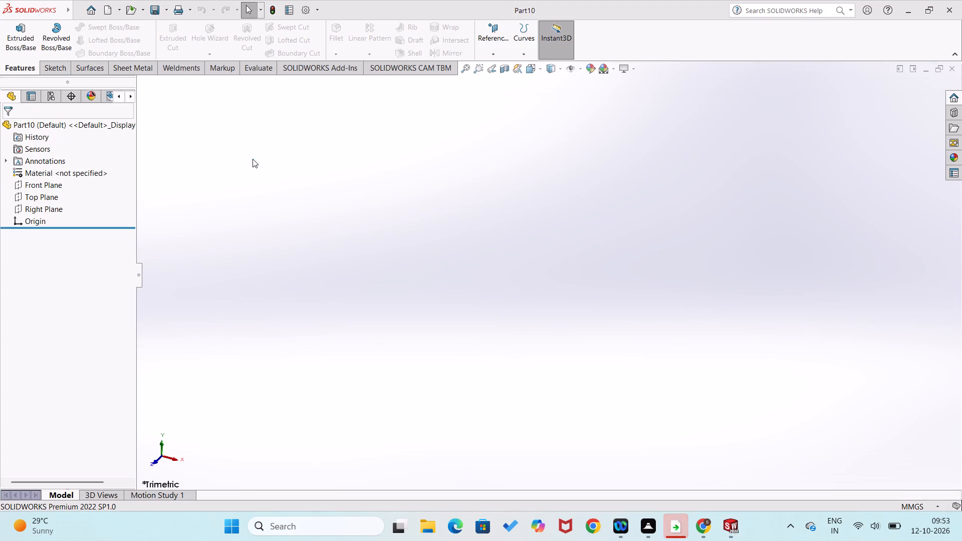
Start a sketch on the Front Plane of the new part.
right_click(54, 187)
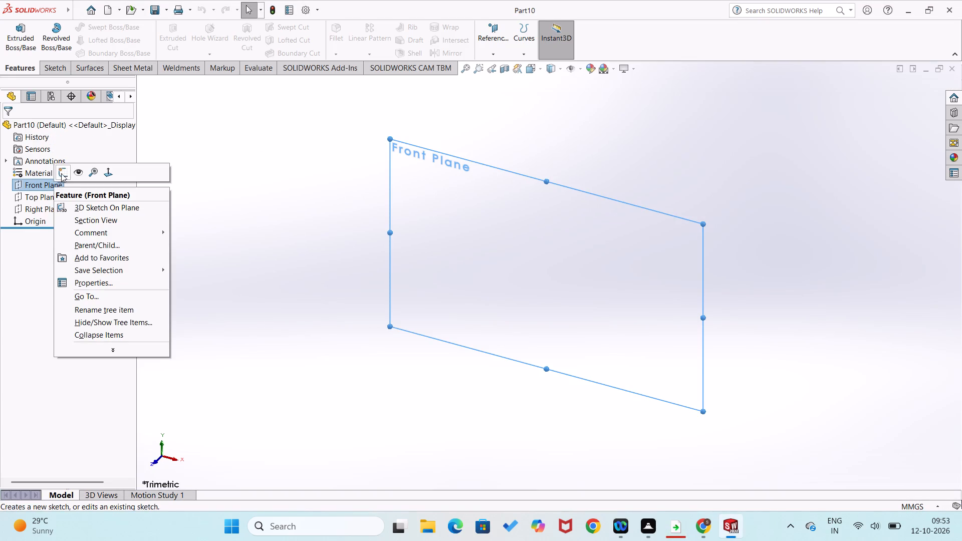
click(61, 172)
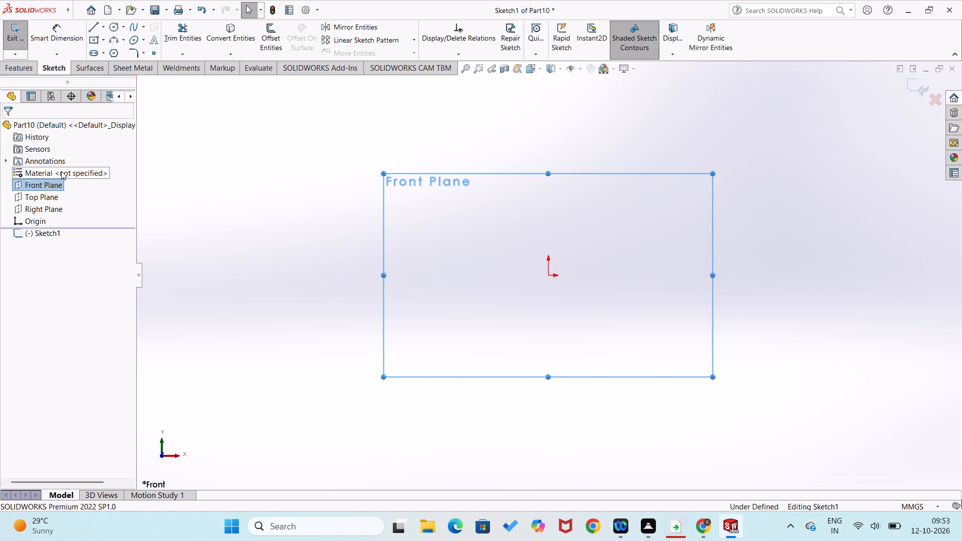
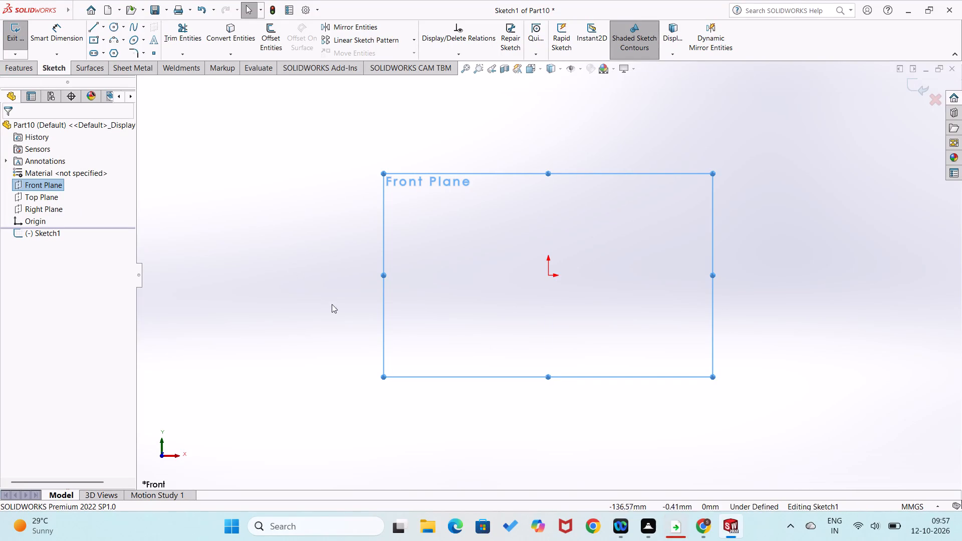
Sketch a vertical line about 50 mm long upward from the origin and convert it to construction geometry.
right_drag(325, 325, 436, 349)
scroll(553, 296, down, 3)
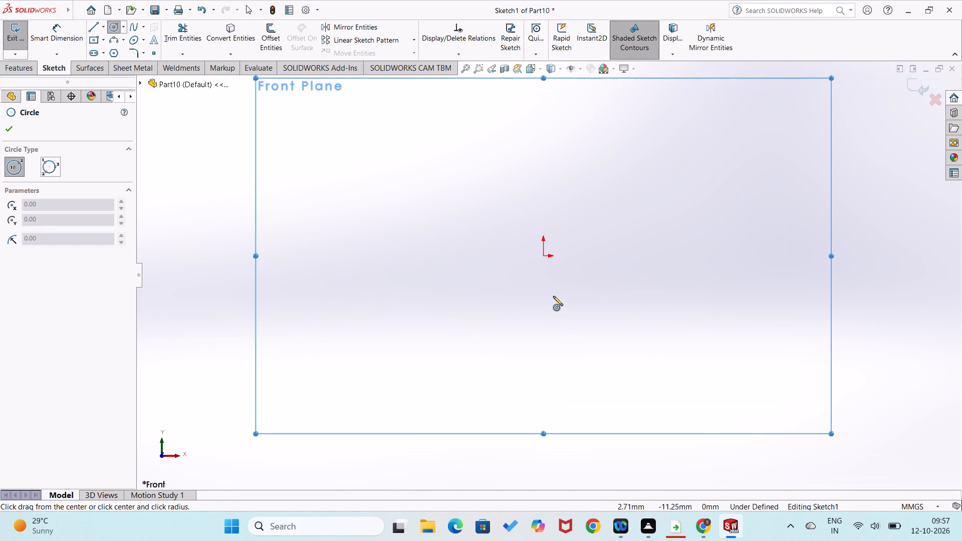
right_drag(564, 314, 466, 362)
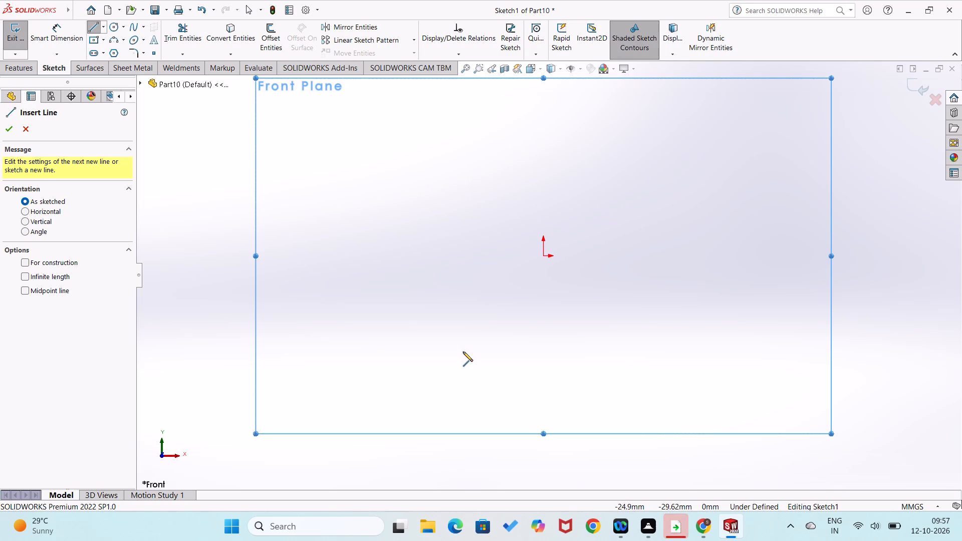
click(542, 257)
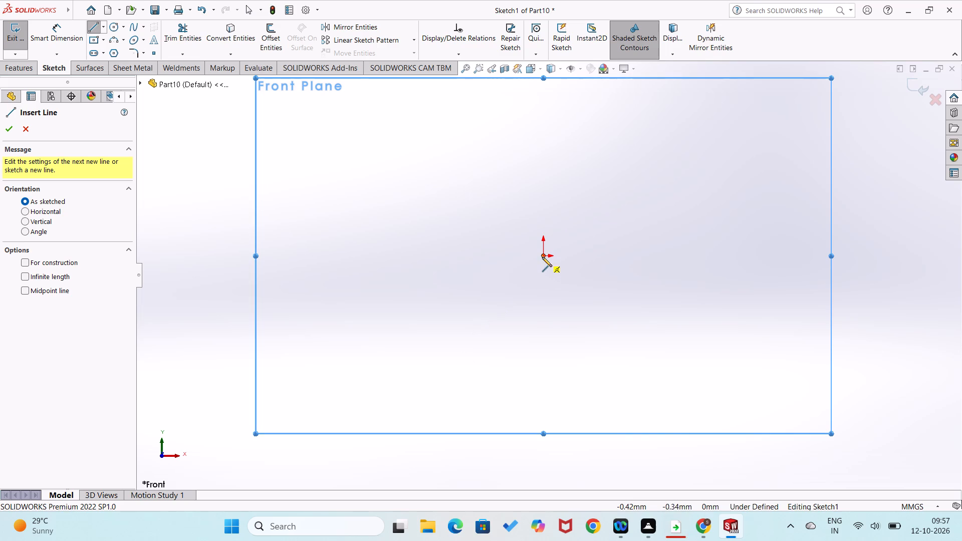
click(543, 95)
right_click(543, 95)
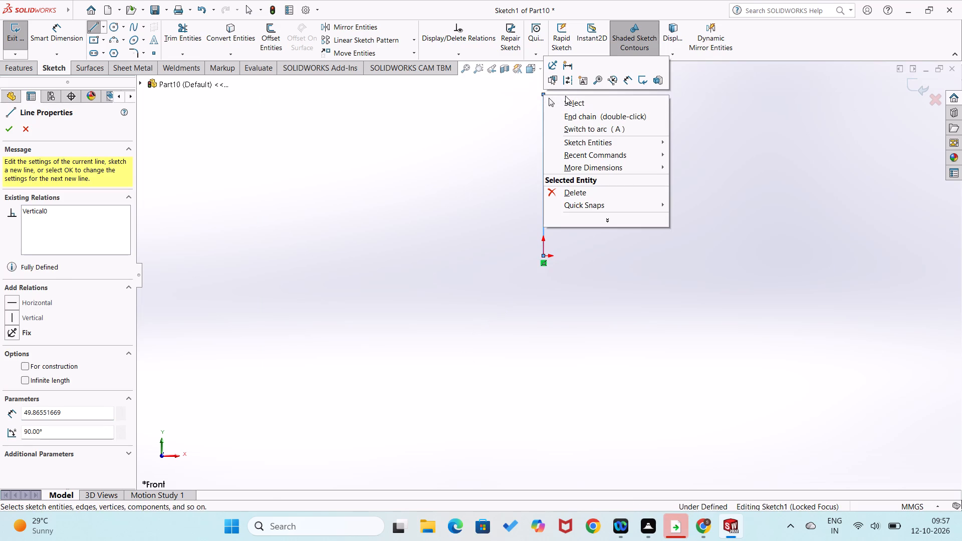
click(562, 79)
From the origin, sketch a 45° line about 14 mm, a vertical about 26 mm, an outward slope about 15 mm and a horizontal to the centerline's top.
right_drag(491, 283, 437, 324)
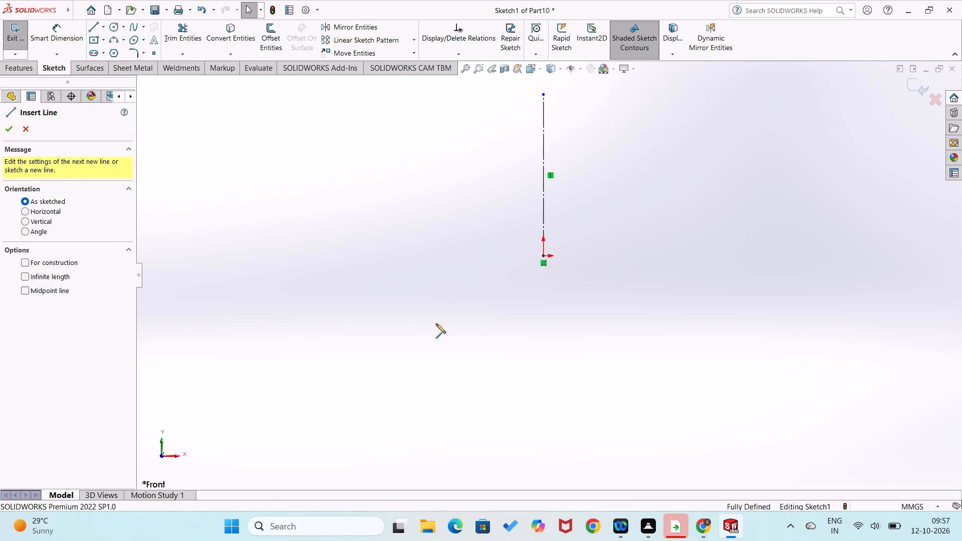
click(542, 256)
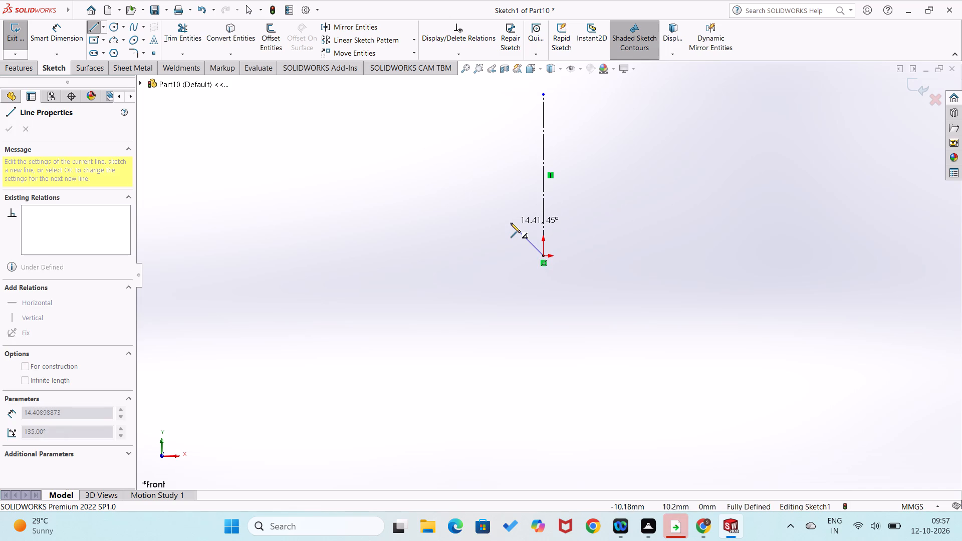
click(511, 223)
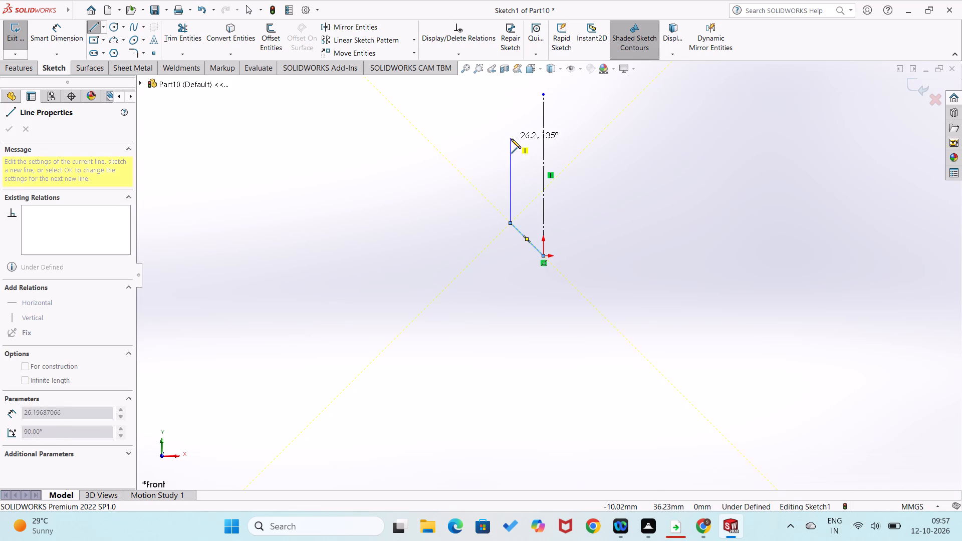
click(511, 139)
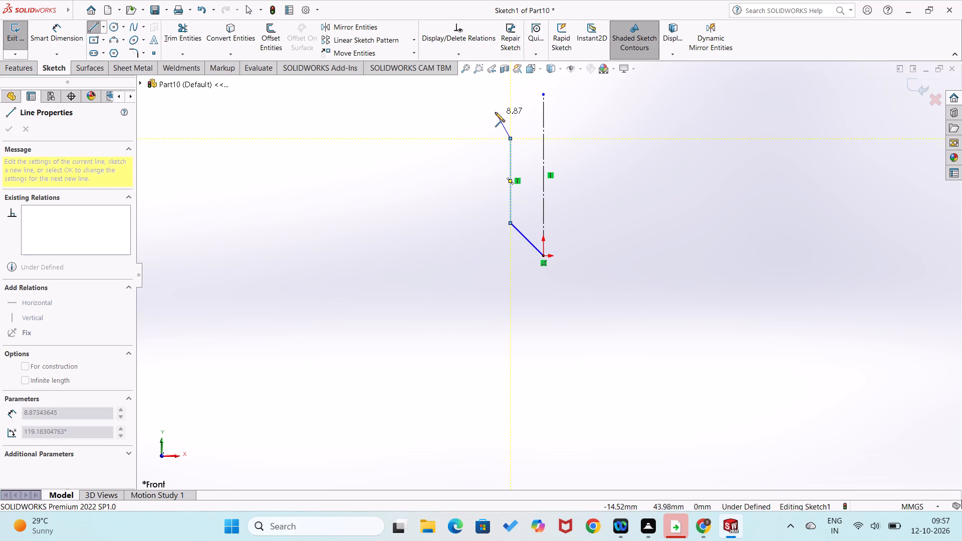
click(488, 94)
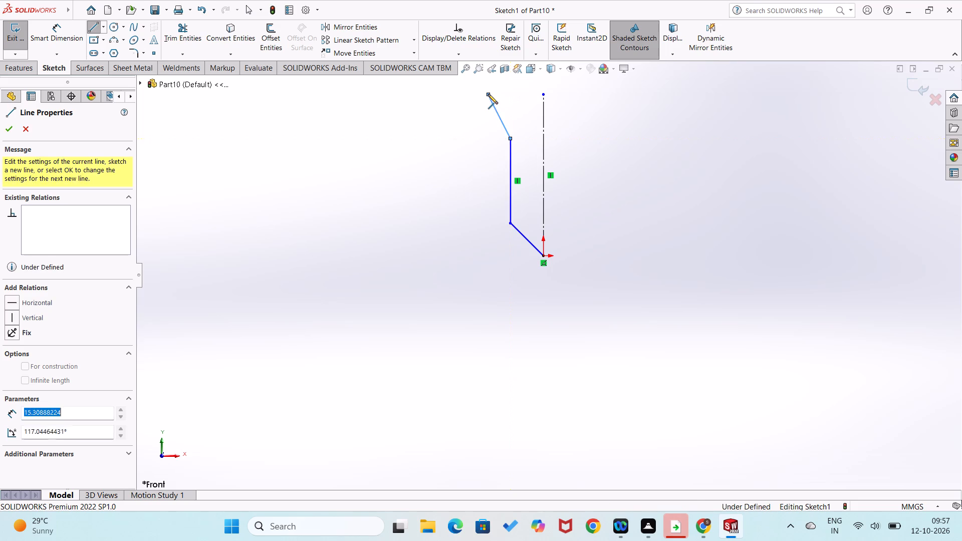
click(544, 93)
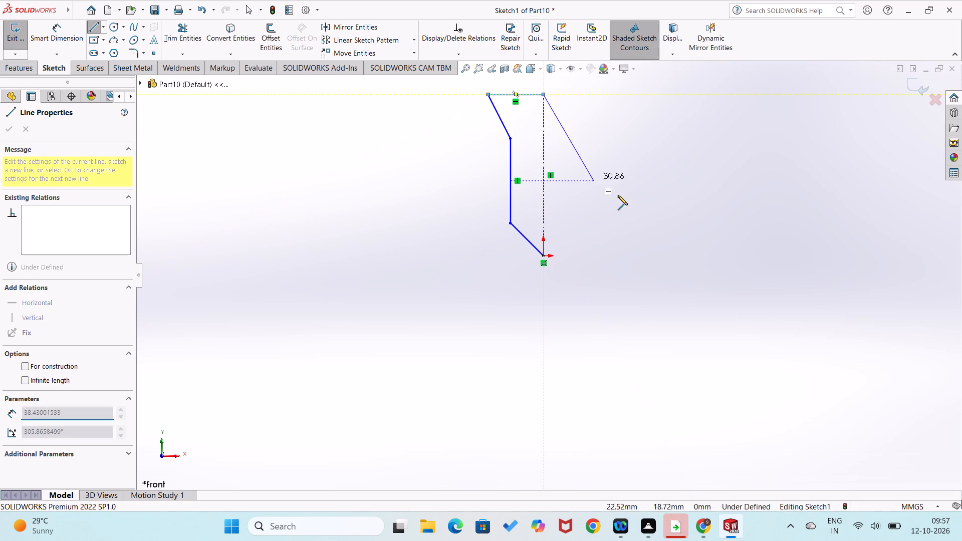
Dimension the angle between the lower sloped line and the vertical centerline as 60°.
right_drag(625, 189, 640, 91)
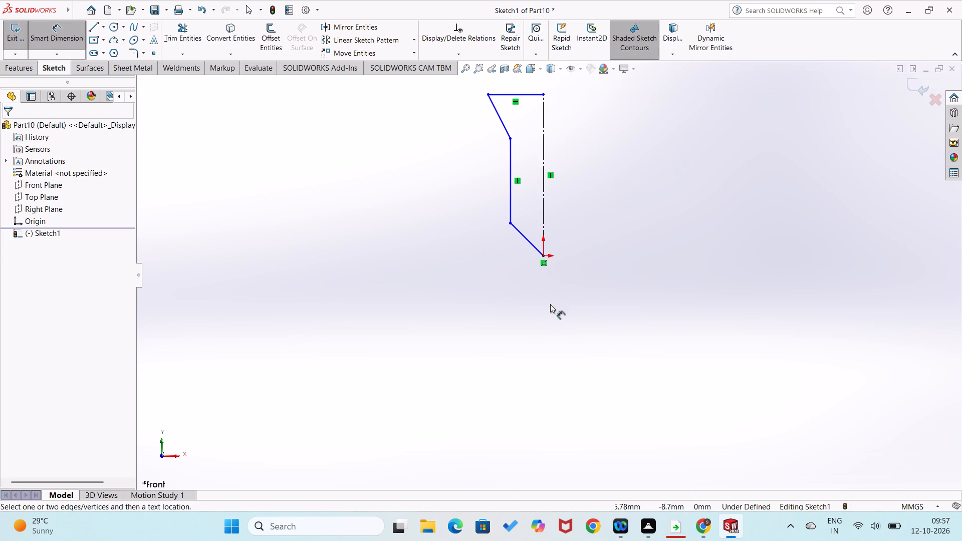
click(526, 238)
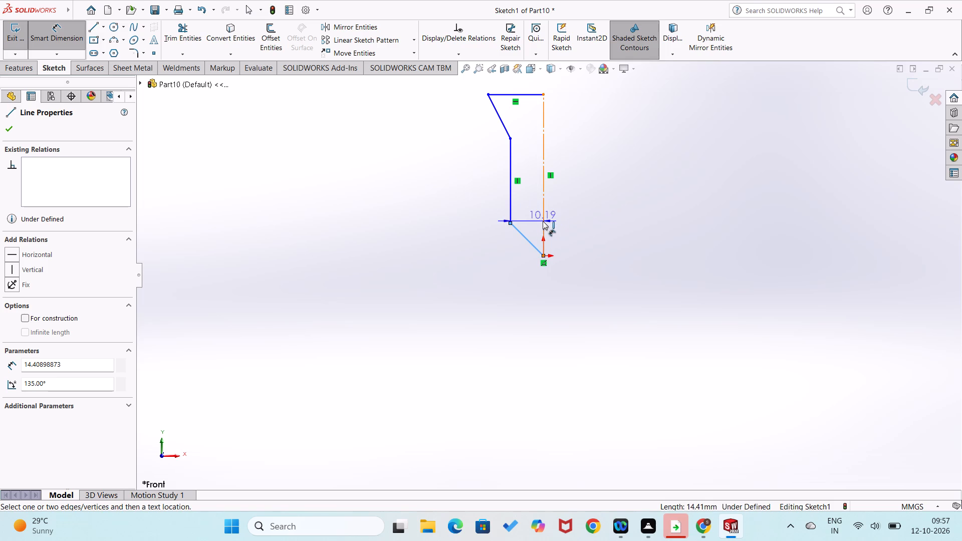
click(543, 221)
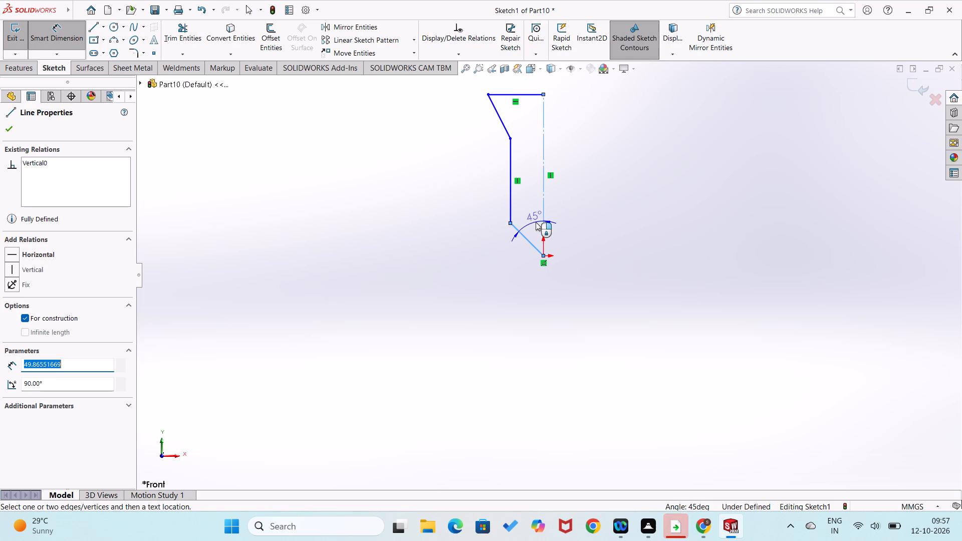
click(536, 222)
text(60)
key(Return)
click(440, 311)
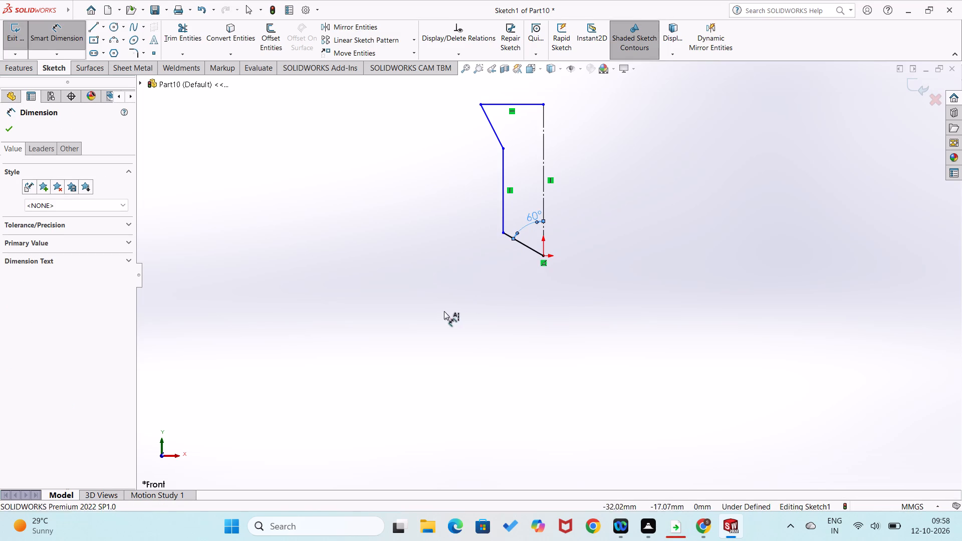
Dimension the profile's vertical side line to a length of 13 mm.
click(505, 213)
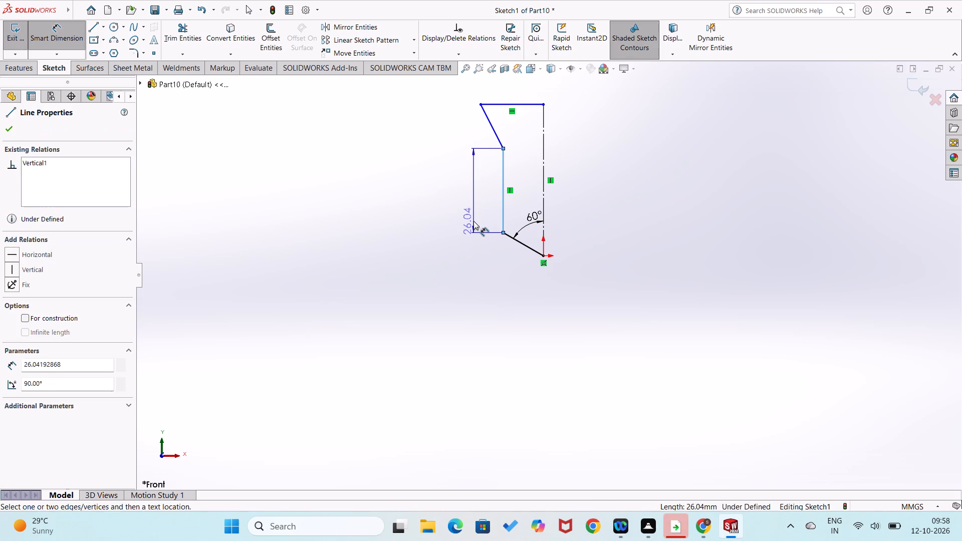
click(473, 221)
text(13)
key(Return)
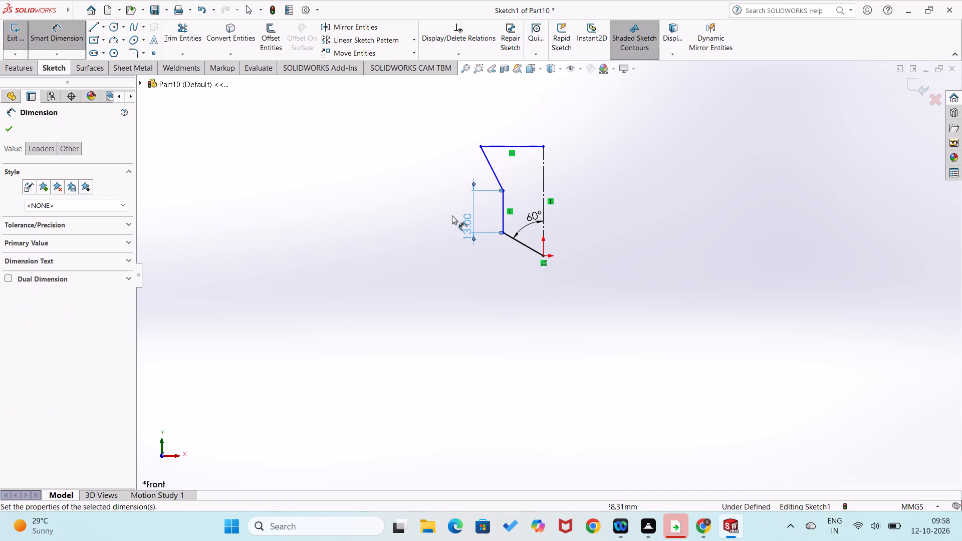
click(451, 215)
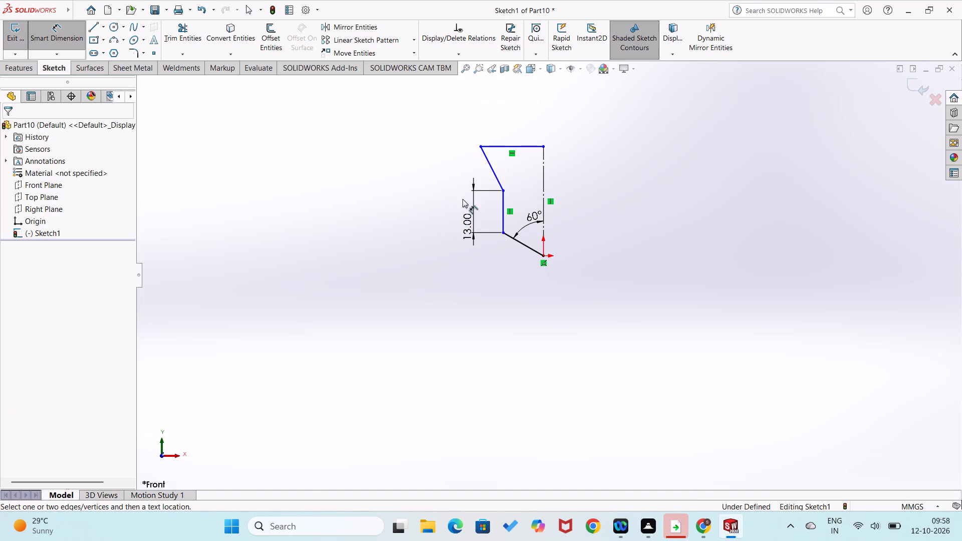
Dimension the upper sloped line at 45° to the vertical direction through its outer endpoint.
click(487, 161)
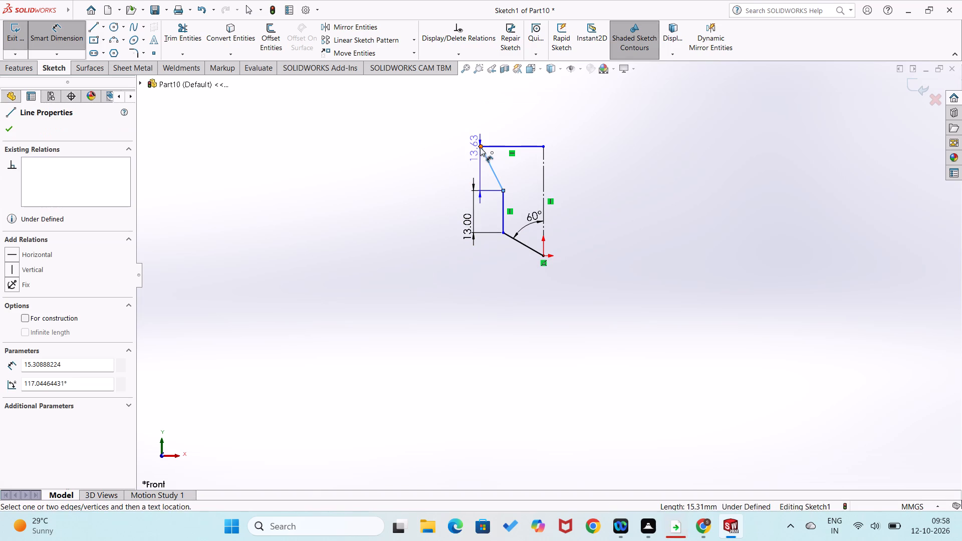
click(480, 146)
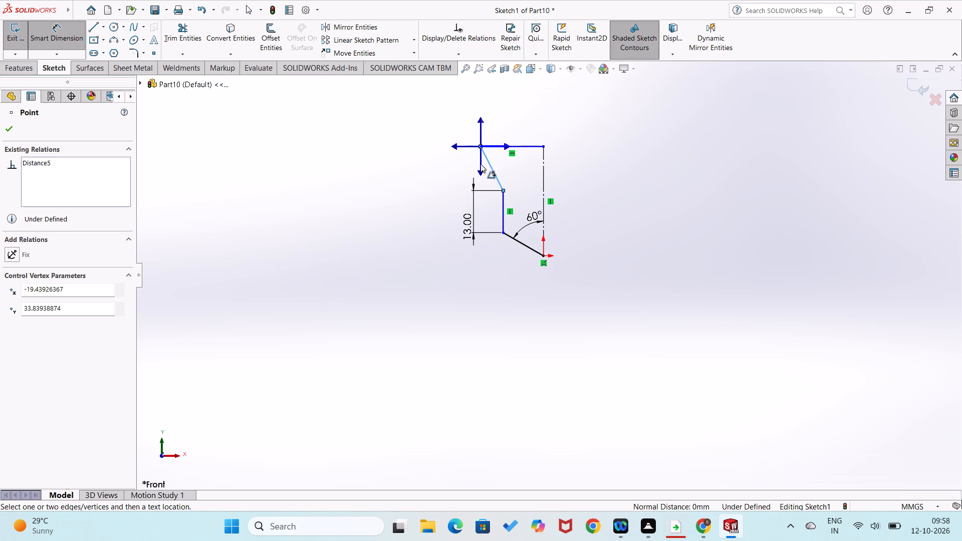
click(480, 164)
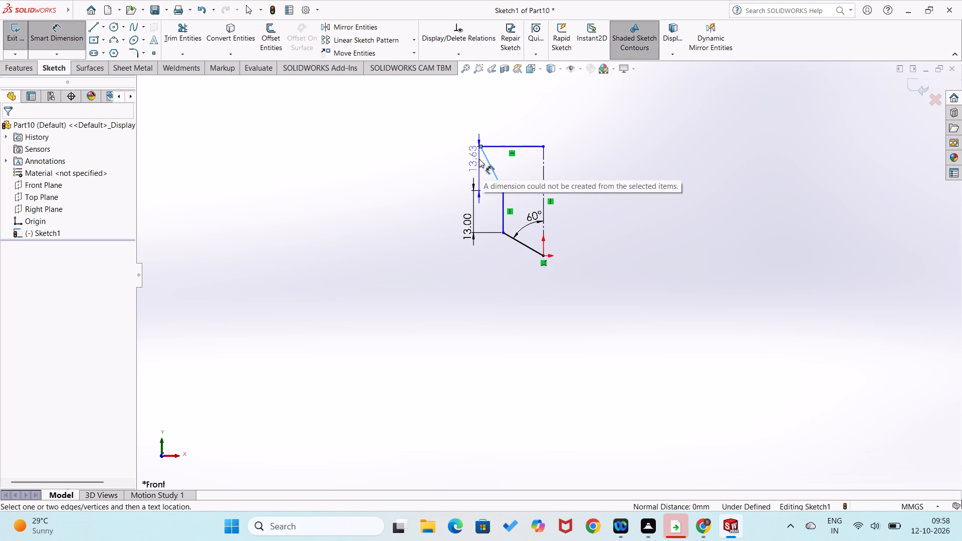
click(479, 147)
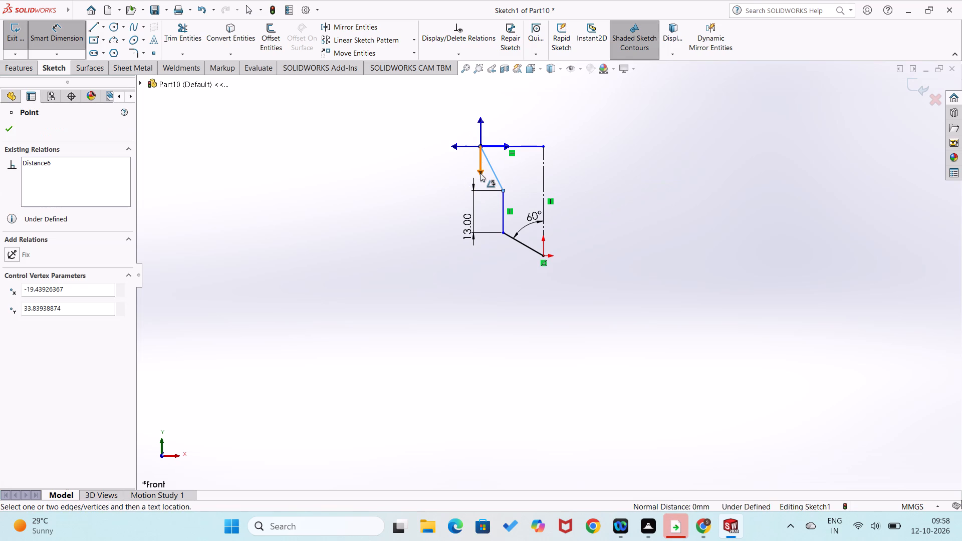
click(480, 173)
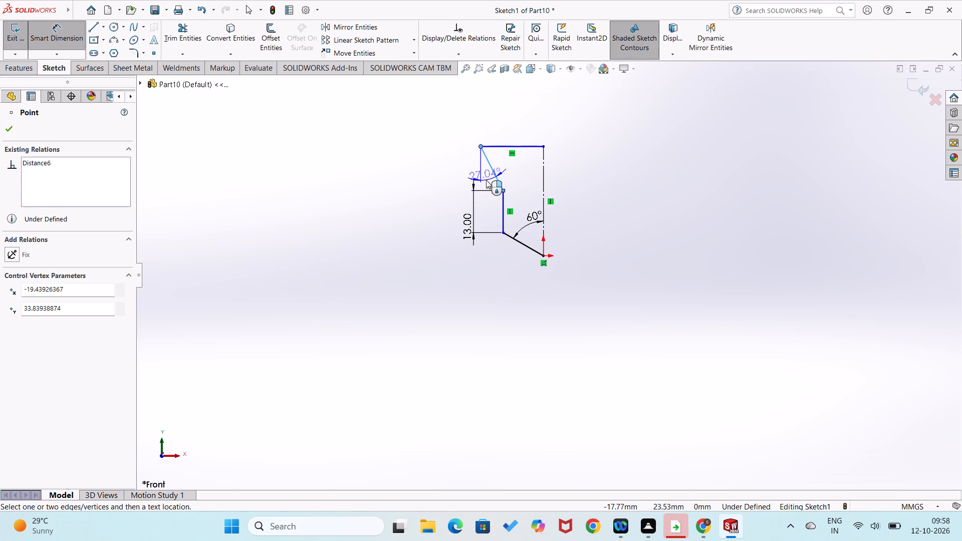
click(486, 180)
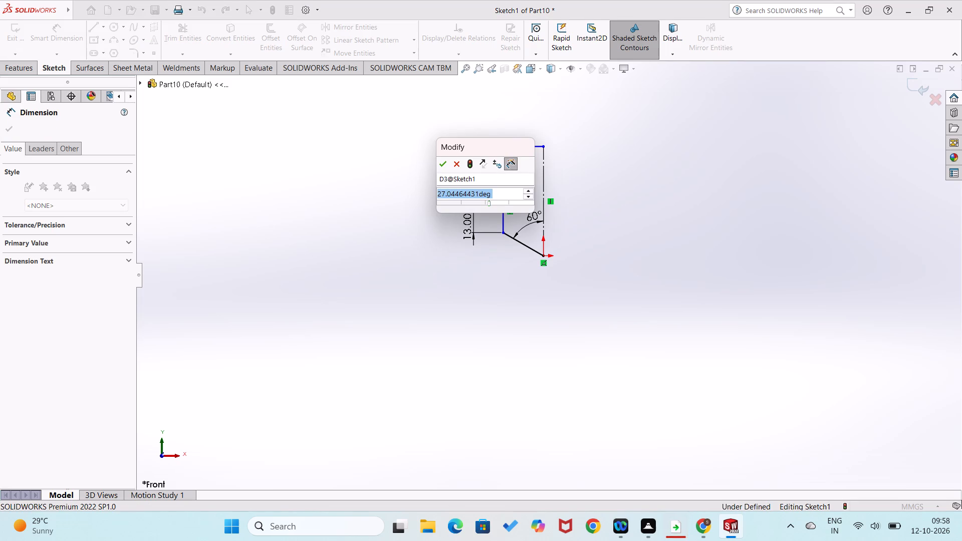
text(45)
key(Return)
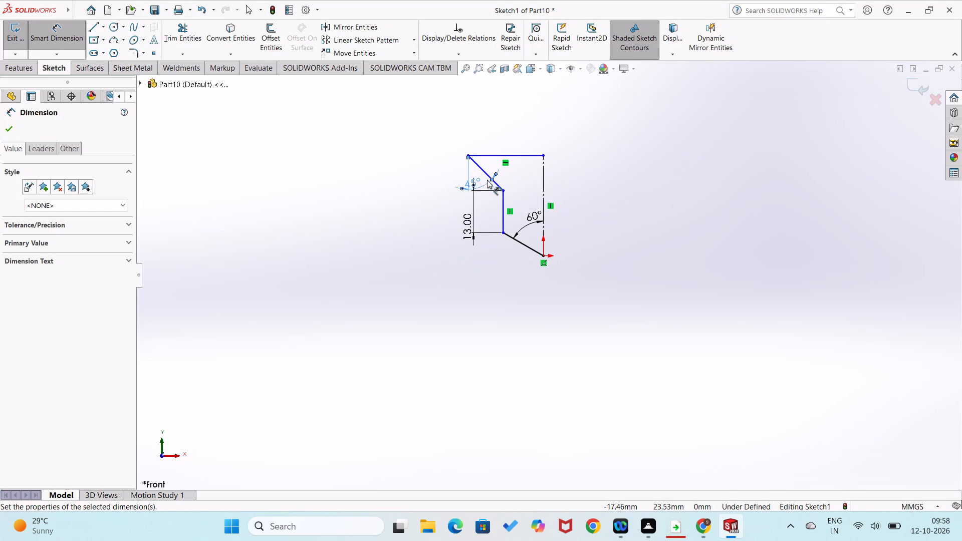
click(447, 201)
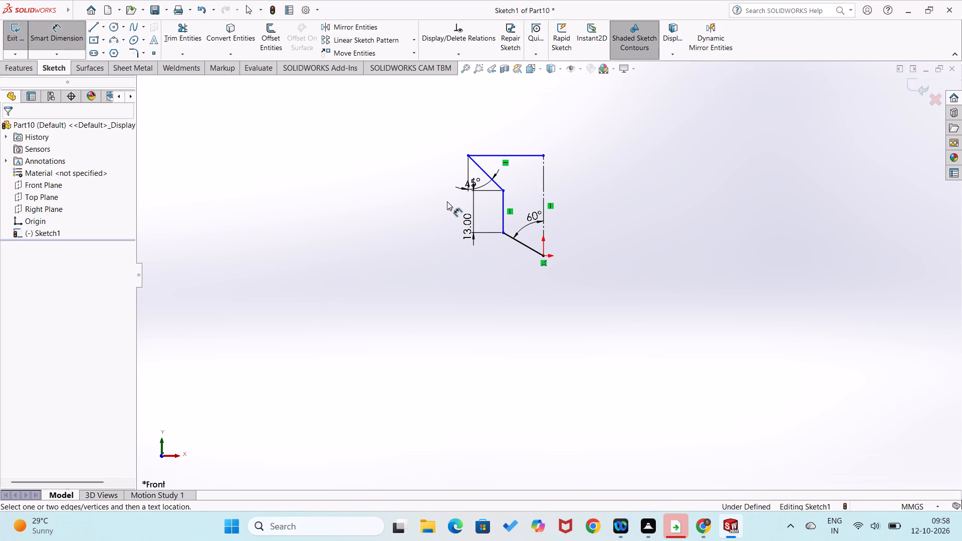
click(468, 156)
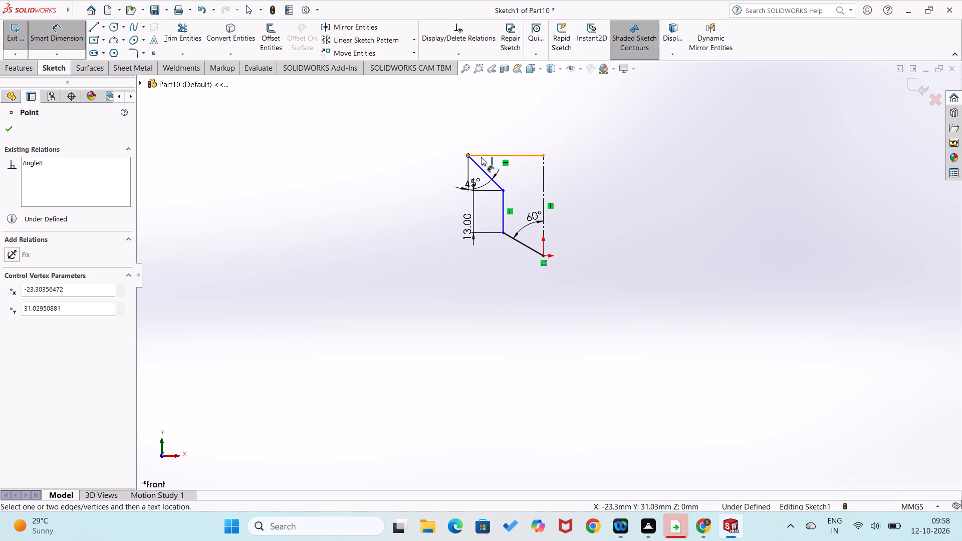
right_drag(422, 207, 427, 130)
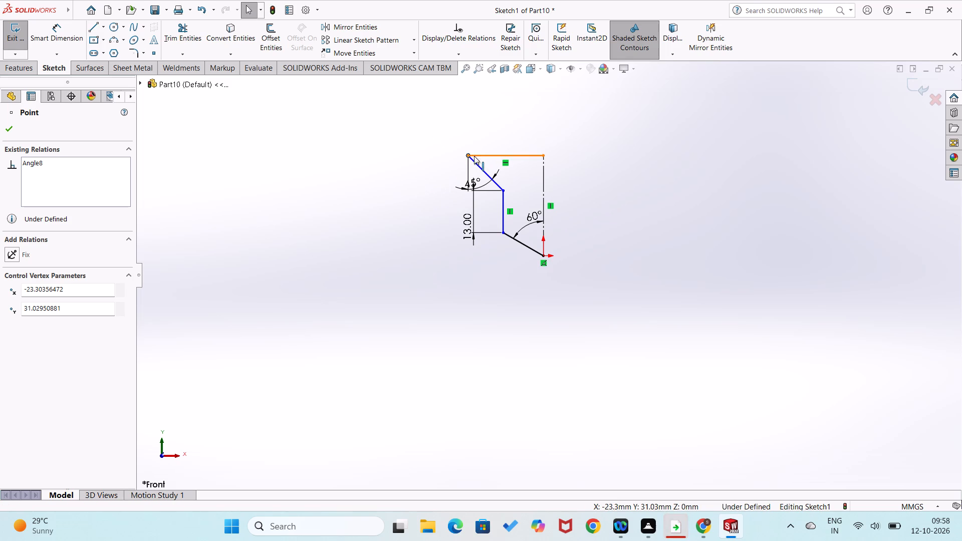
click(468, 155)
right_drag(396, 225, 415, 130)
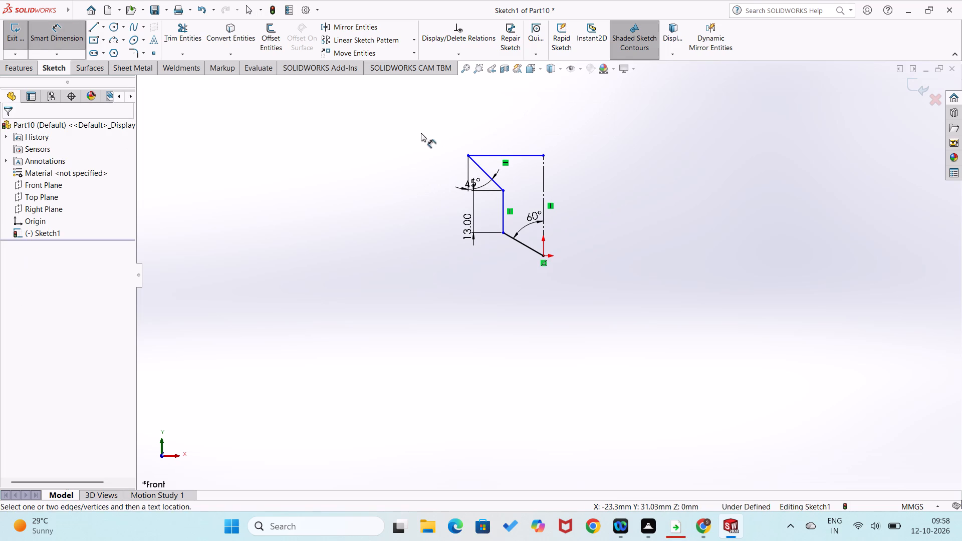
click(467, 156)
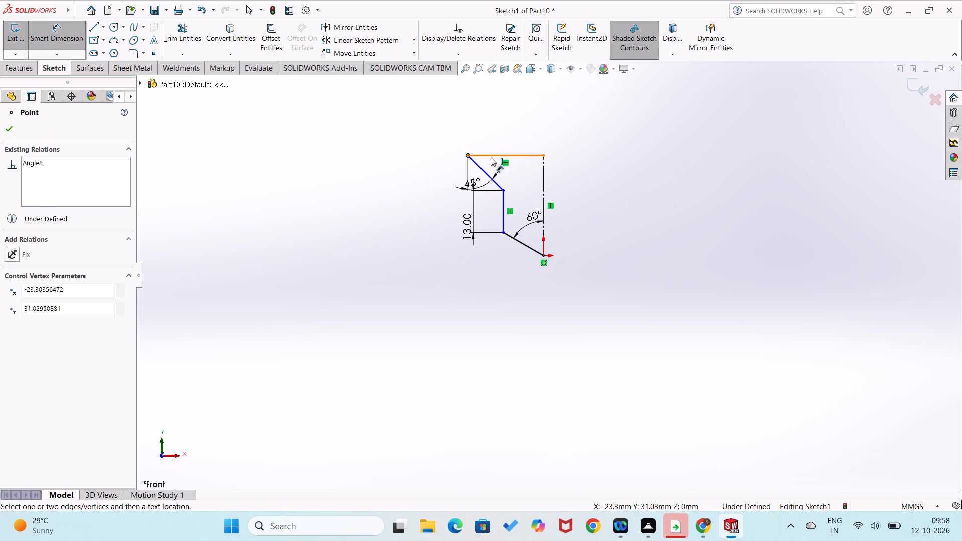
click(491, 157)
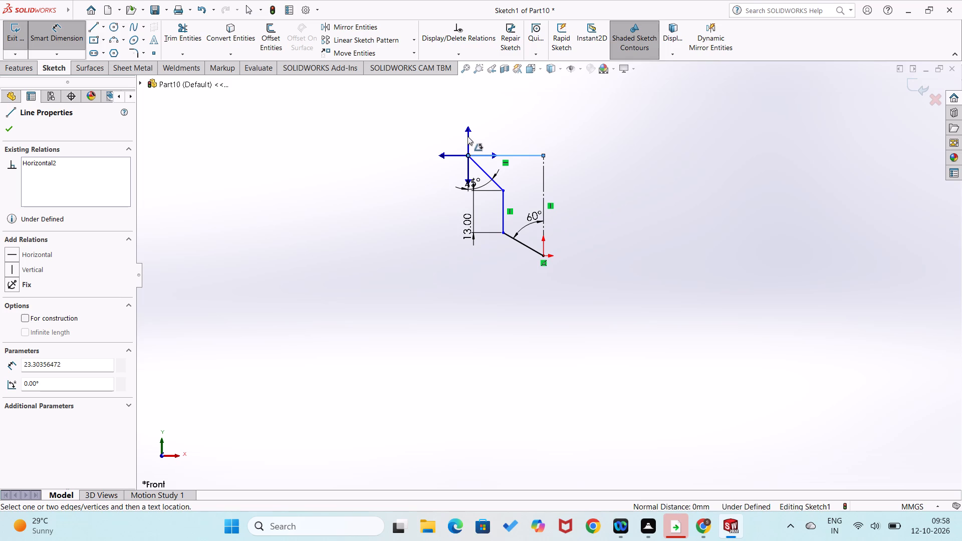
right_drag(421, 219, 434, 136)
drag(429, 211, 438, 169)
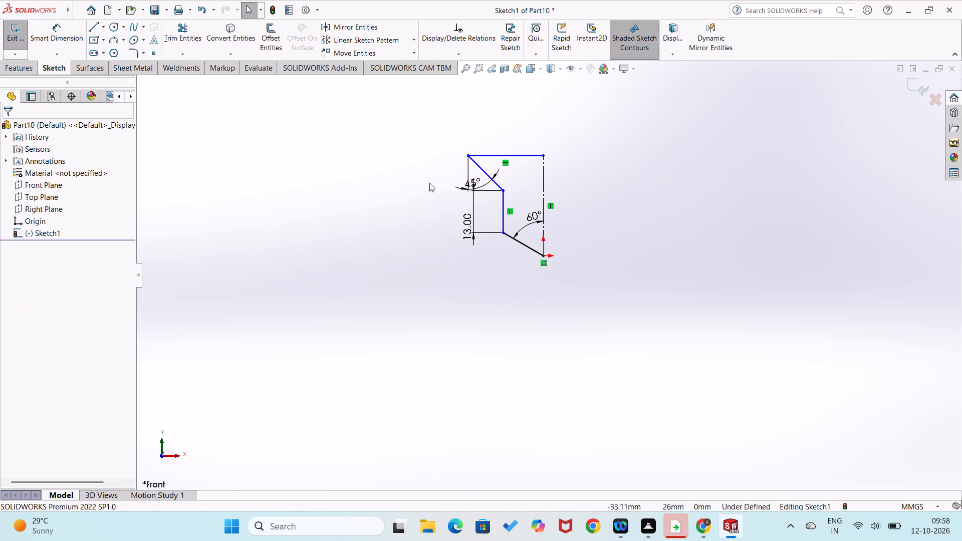
Dimension the profile's top horizontal line to a length of 7.5 mm.
right_drag(417, 223, 409, 138)
drag(490, 154, 496, 132)
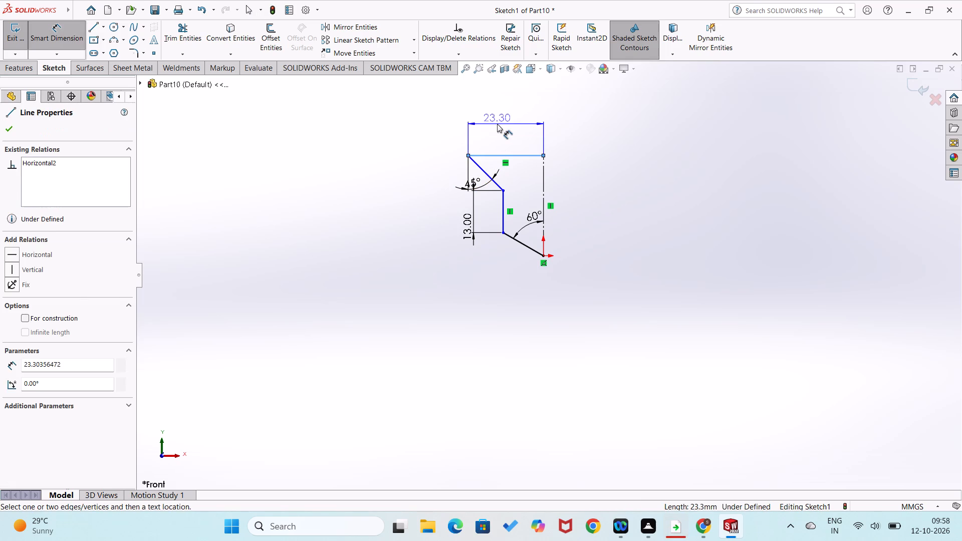
click(497, 124)
text(7.5)
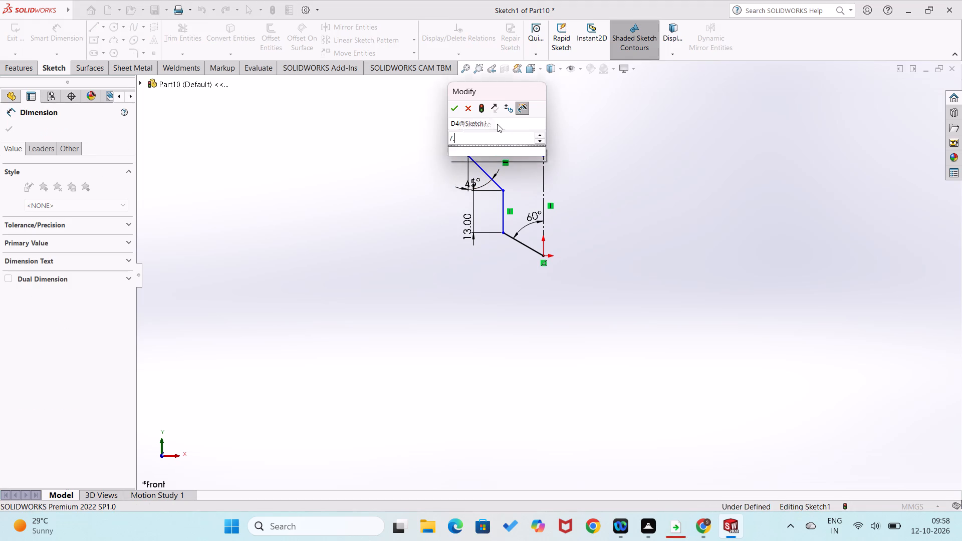
key(Return)
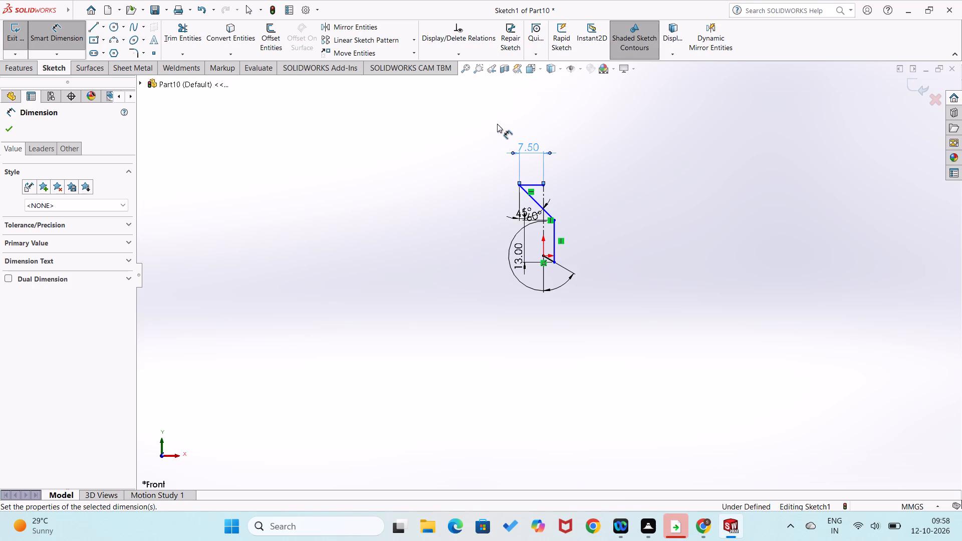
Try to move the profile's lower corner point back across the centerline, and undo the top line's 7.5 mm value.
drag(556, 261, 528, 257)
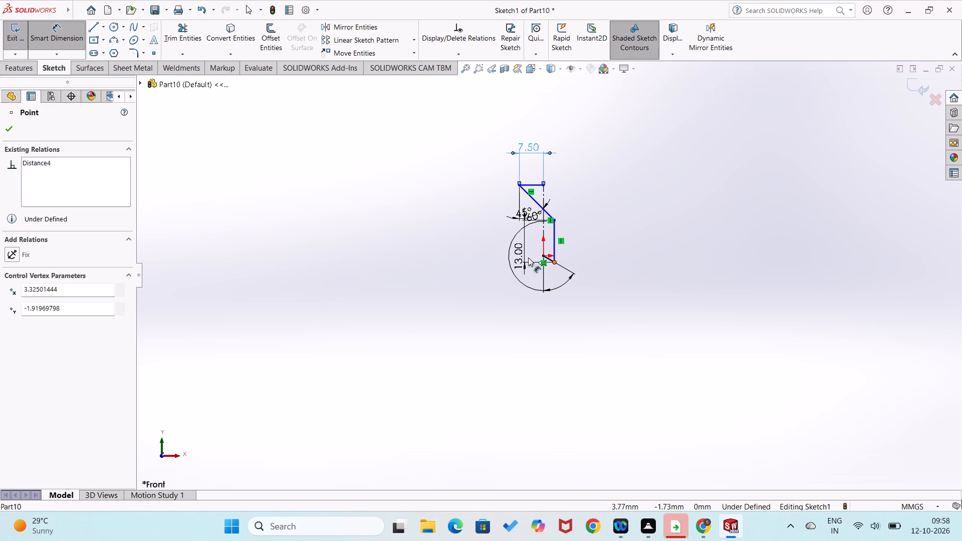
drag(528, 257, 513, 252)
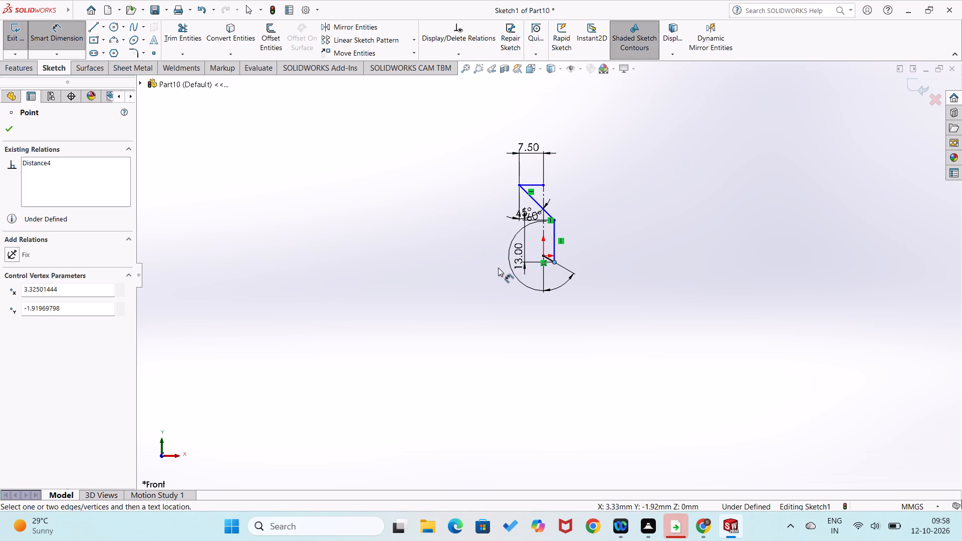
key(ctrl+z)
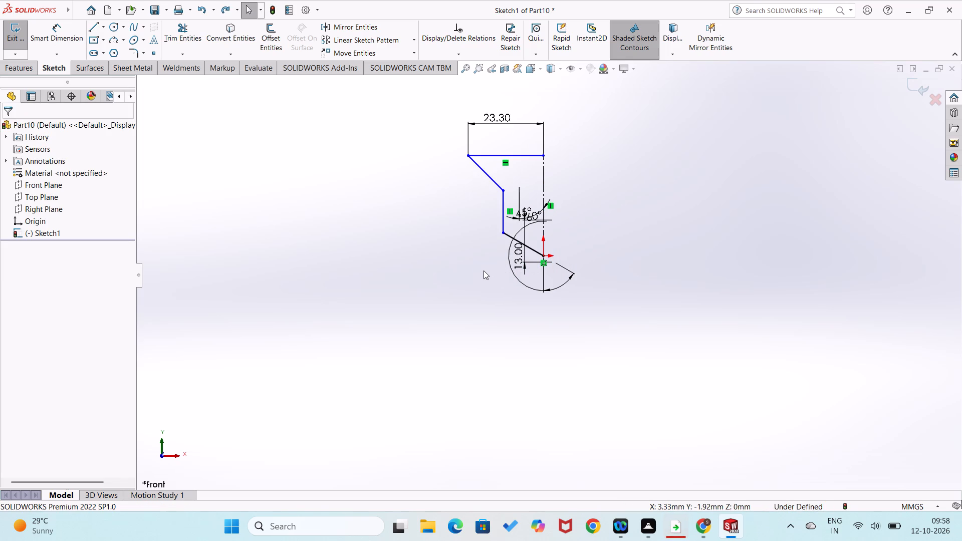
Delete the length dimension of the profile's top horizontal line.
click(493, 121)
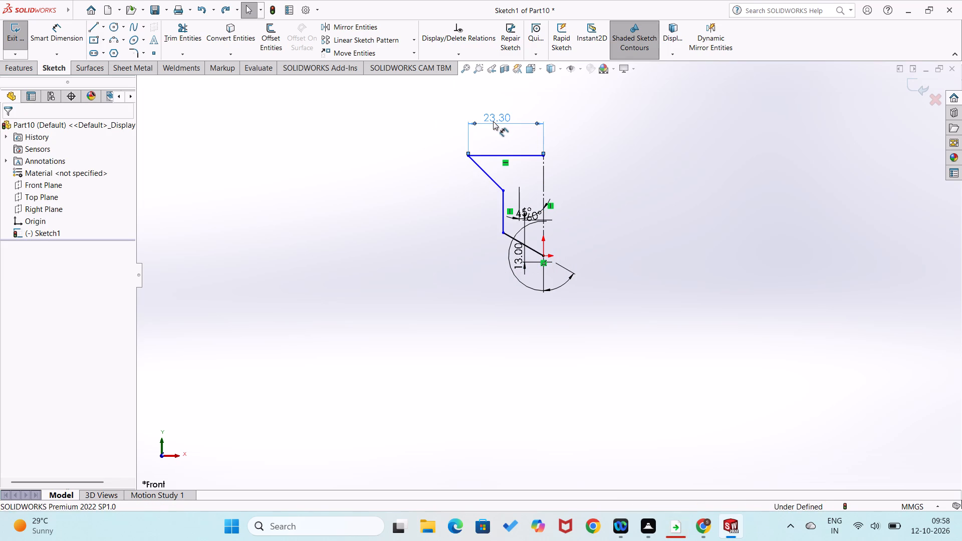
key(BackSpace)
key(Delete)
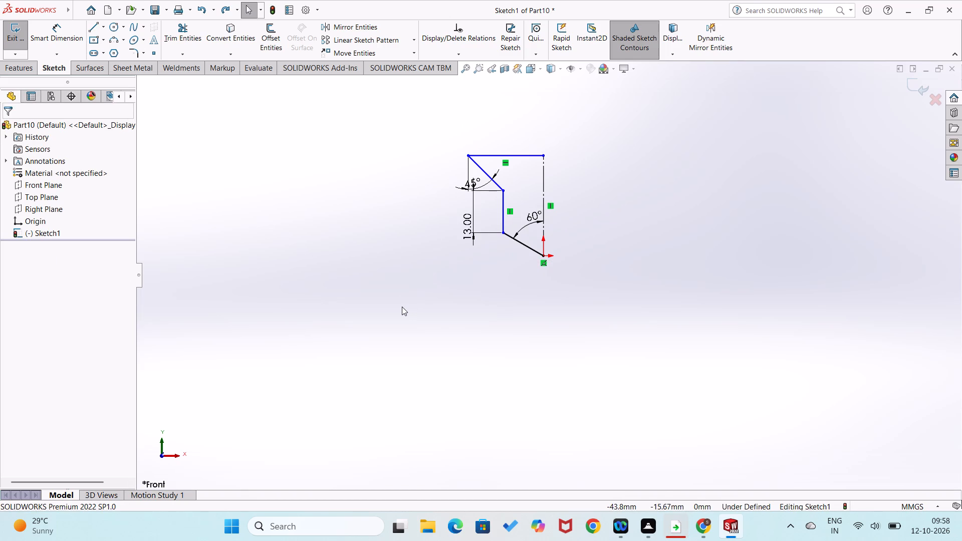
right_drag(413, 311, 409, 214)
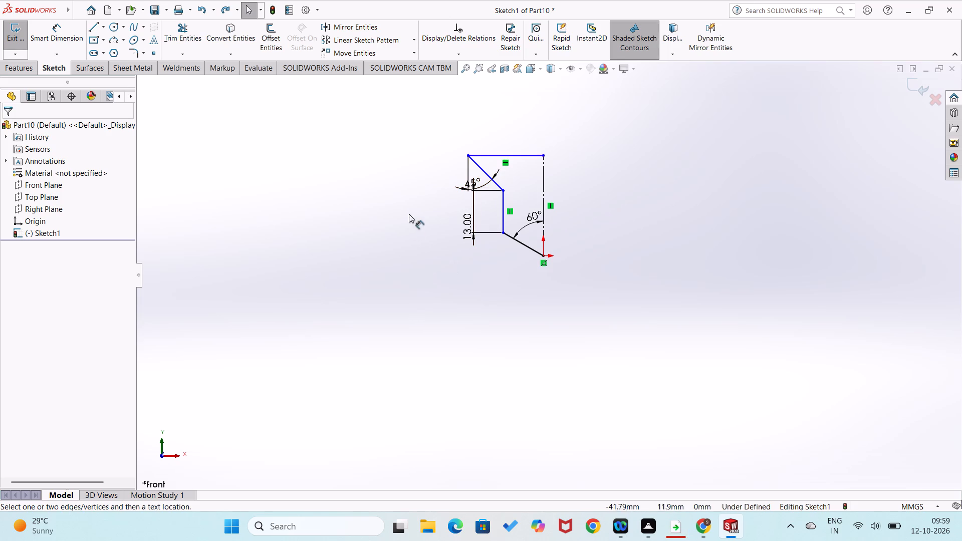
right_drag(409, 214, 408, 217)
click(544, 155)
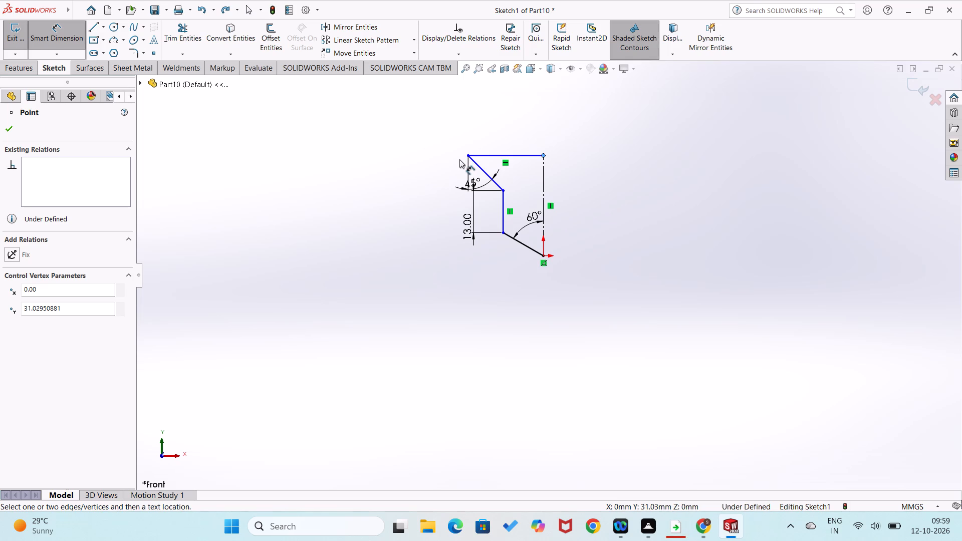
Undo the recent sketch edits back to the half profile without any dimensions.
key(ctrl+z)
key(ctrl+z)
key(ctrl+z)
key(ctrl+z)
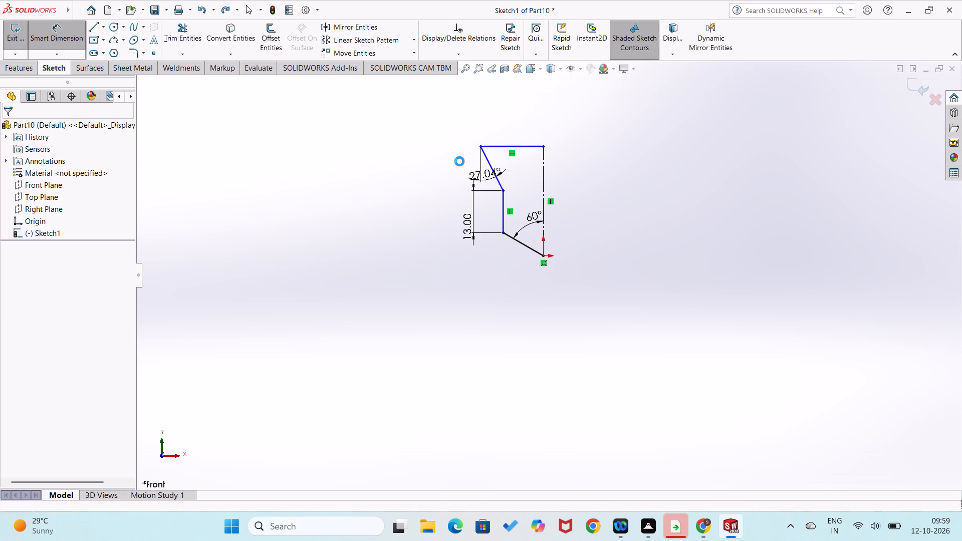
key(ctrl+z)
key(ctrl+z)
key(ctrl+z)
key(ctrl+z)
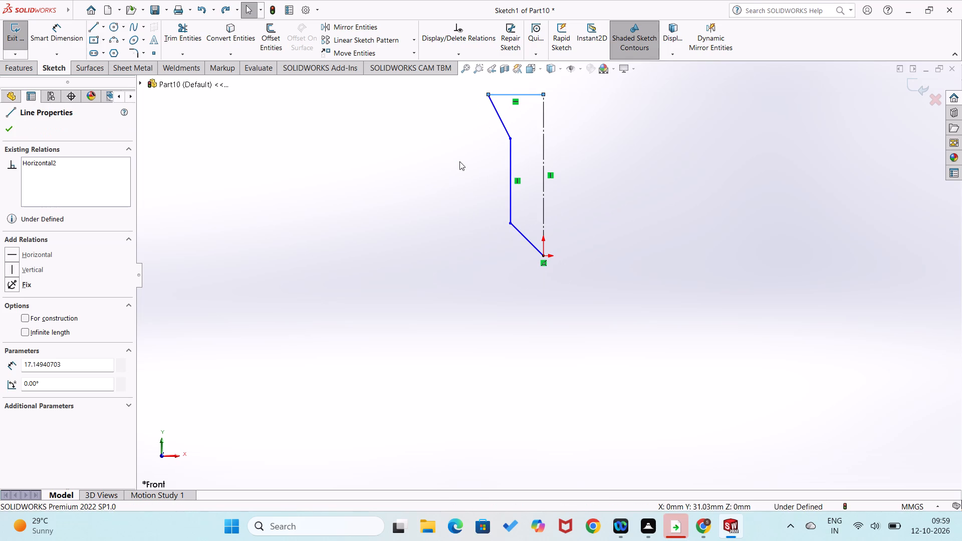
Dimension the half profile's top horizontal line to a length of 7.5 mm.
scroll(461, 161, up, 3)
scroll(477, 174, down, 4)
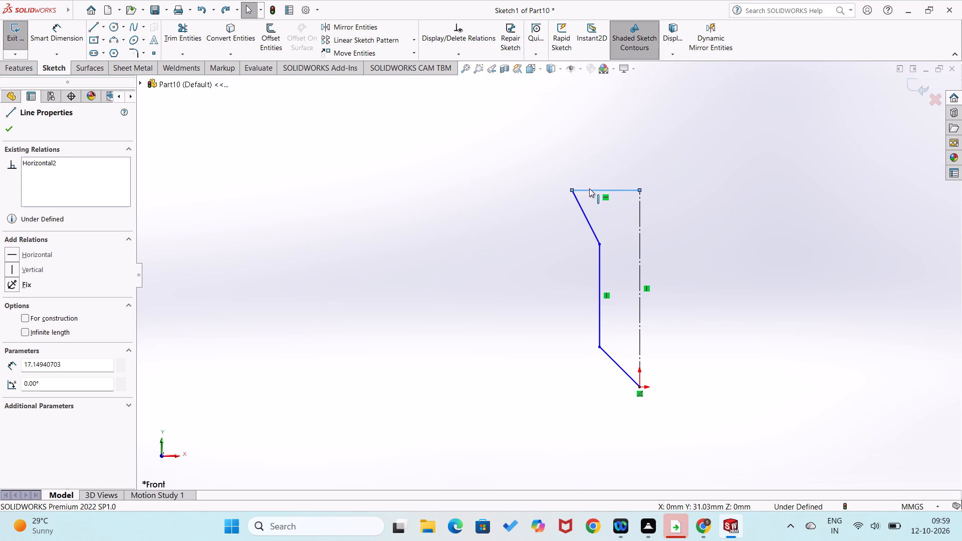
right_drag(528, 229, 557, 158)
click(589, 188)
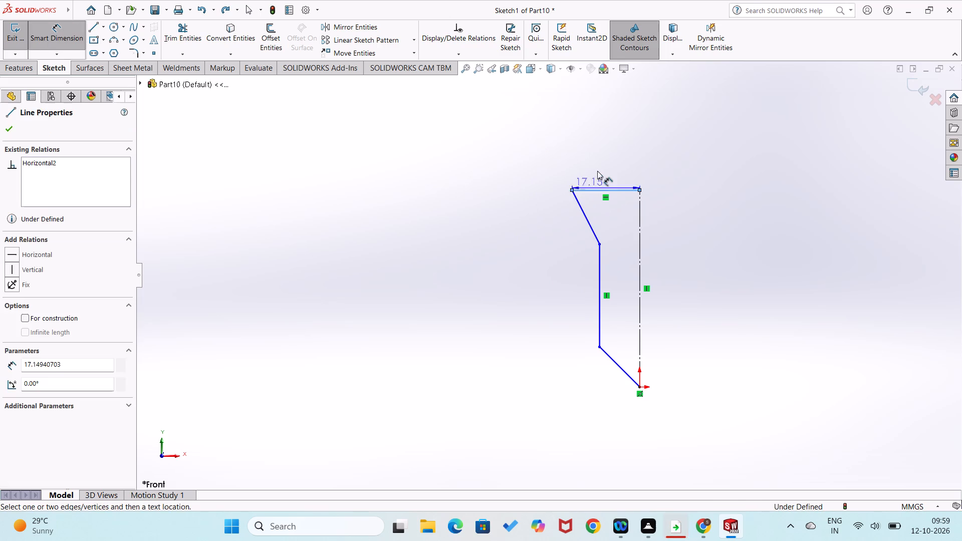
click(597, 169)
text(7.5)
key(Return)
click(535, 275)
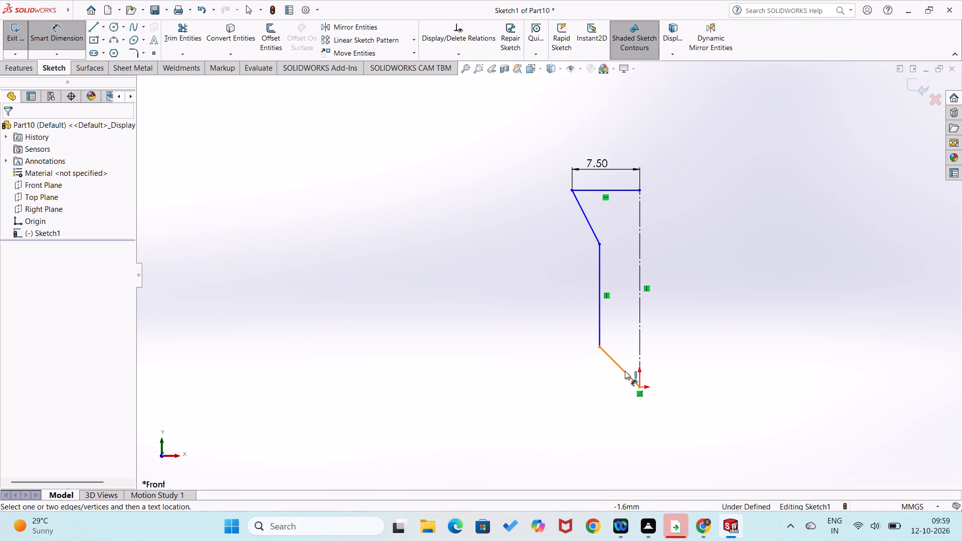
Dimension the angle between the lower sloped line and the vertical centerline as 60°.
click(625, 371)
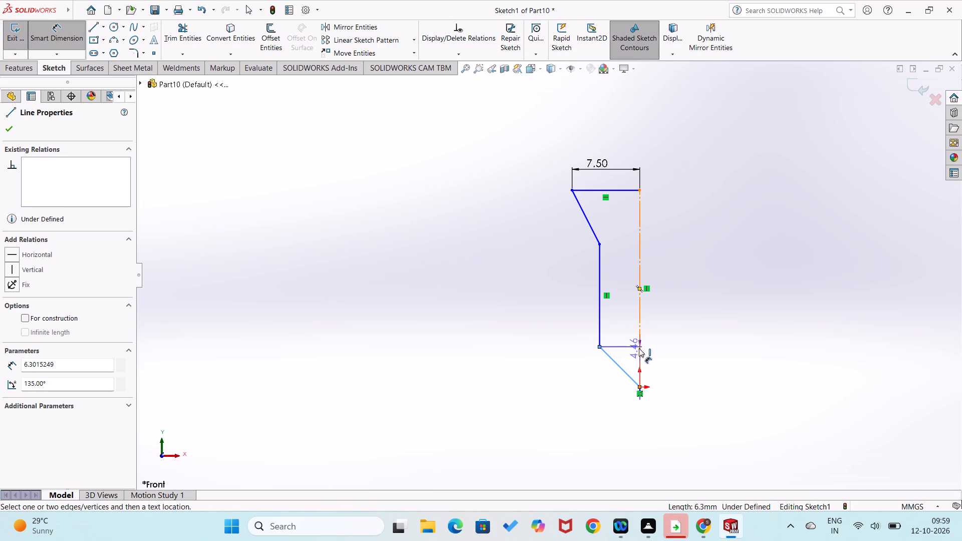
click(639, 348)
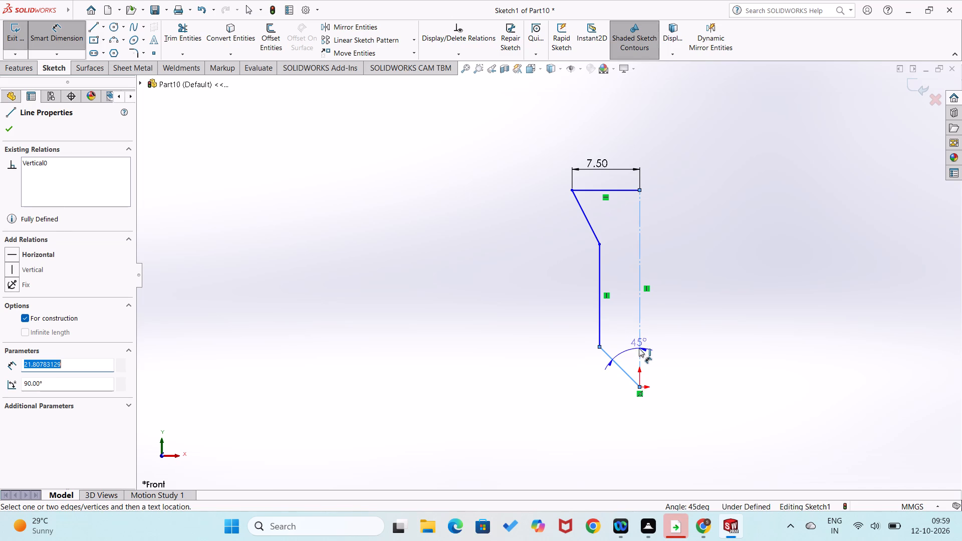
click(625, 346)
text(60)
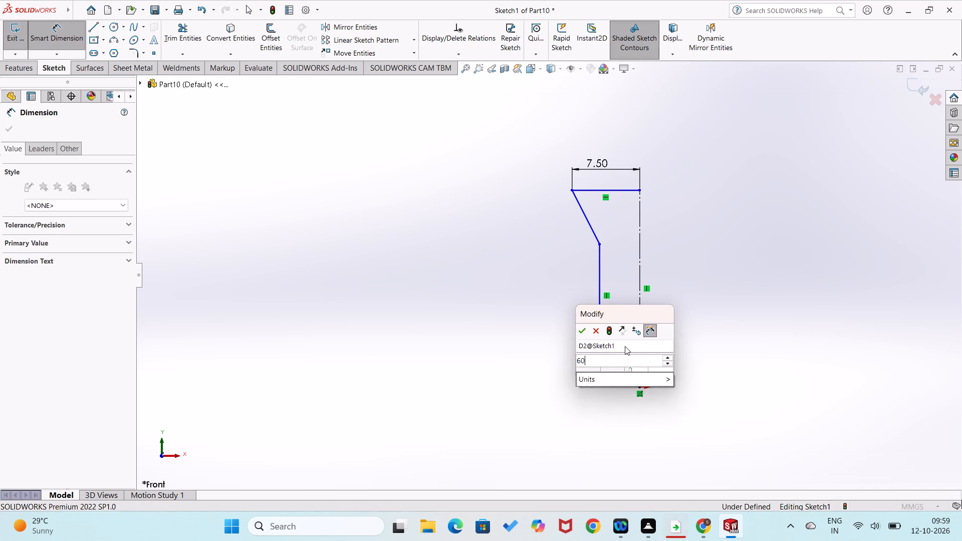
key(Return)
click(499, 375)
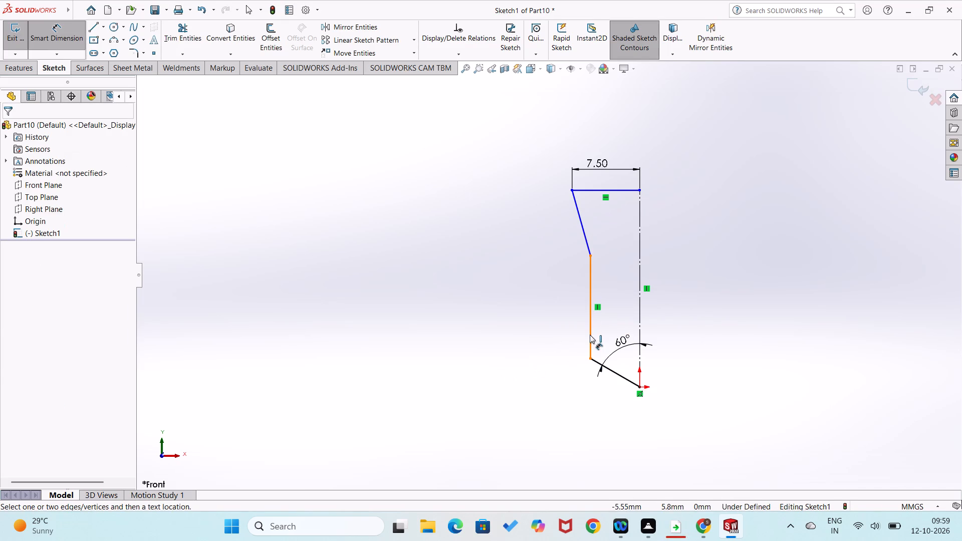
Dimension the profile's vertical side line to a length of 13 mm.
click(590, 335)
click(552, 338)
text(13)
key(Return)
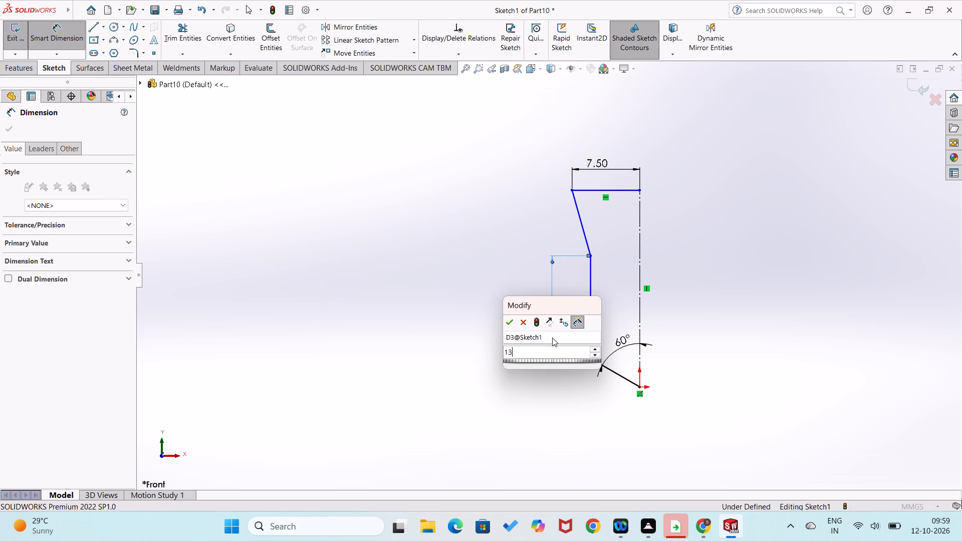
click(472, 308)
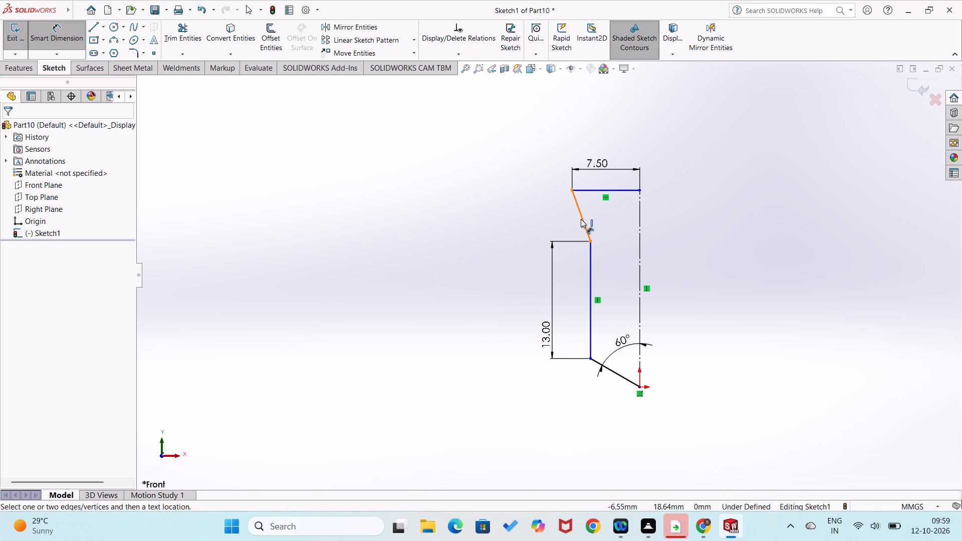
Dimension the upper sloped line at 45° to the vertical direction through its outer endpoint.
click(581, 219)
click(573, 190)
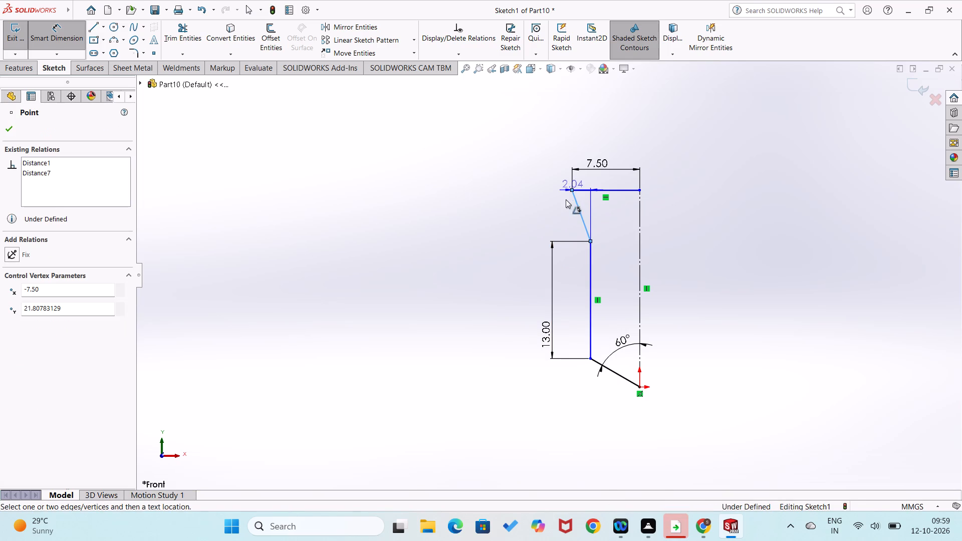
click(572, 216)
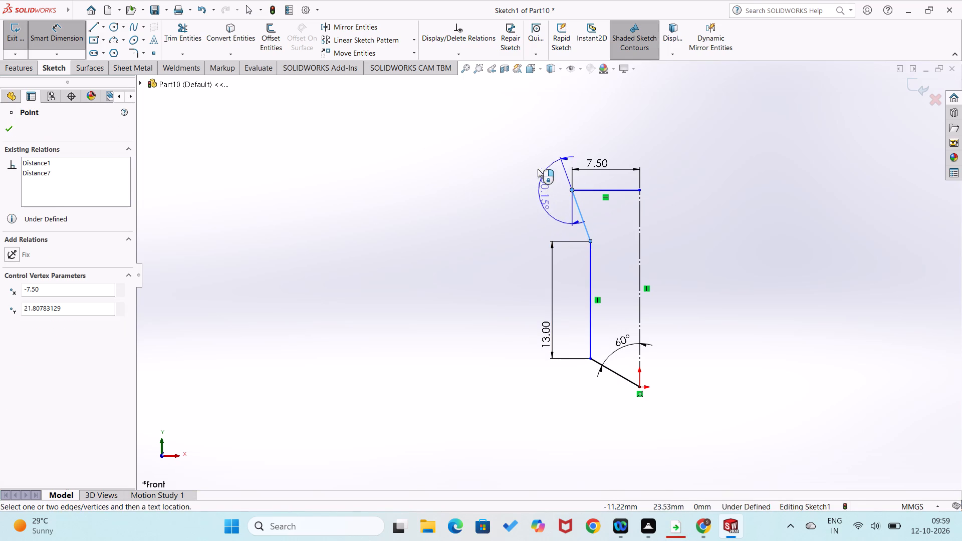
click(585, 230)
text(45)
key(Return)
click(494, 319)
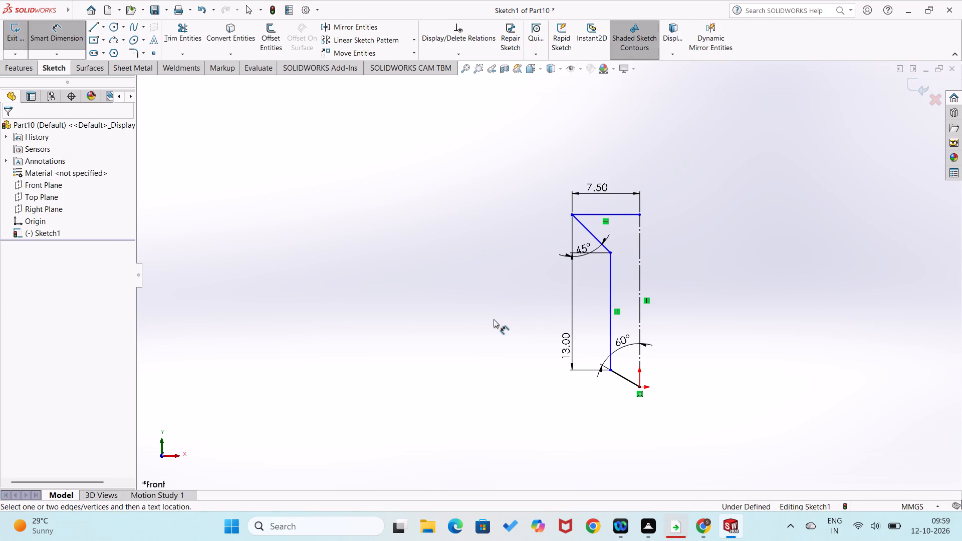
Dimension the distance between the vertical side line and the centerline as 3 mm.
click(610, 315)
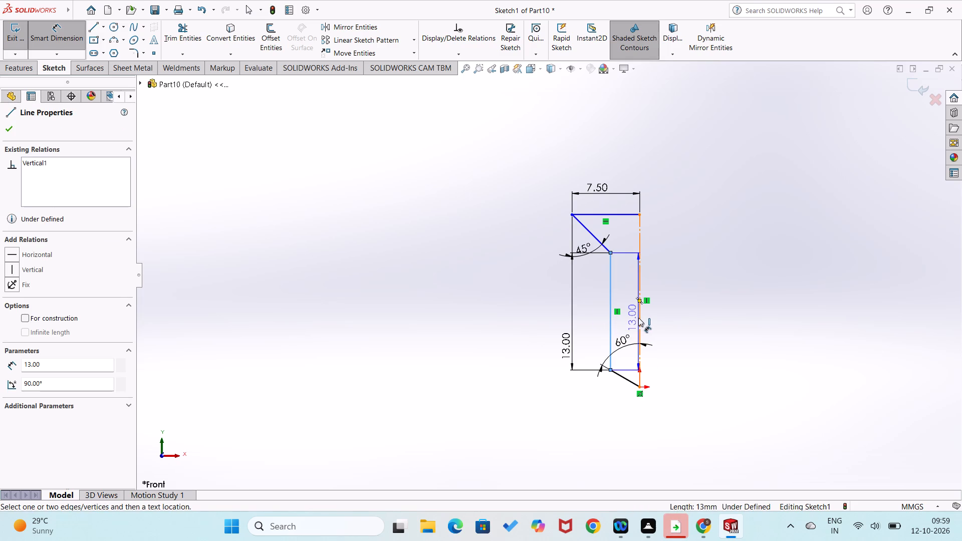
click(640, 320)
click(631, 297)
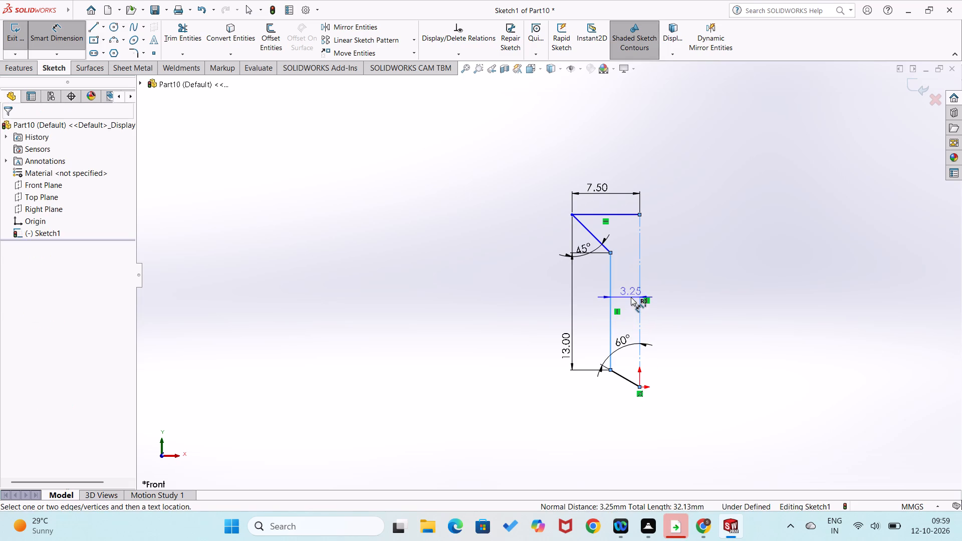
key(3)
key(Return)
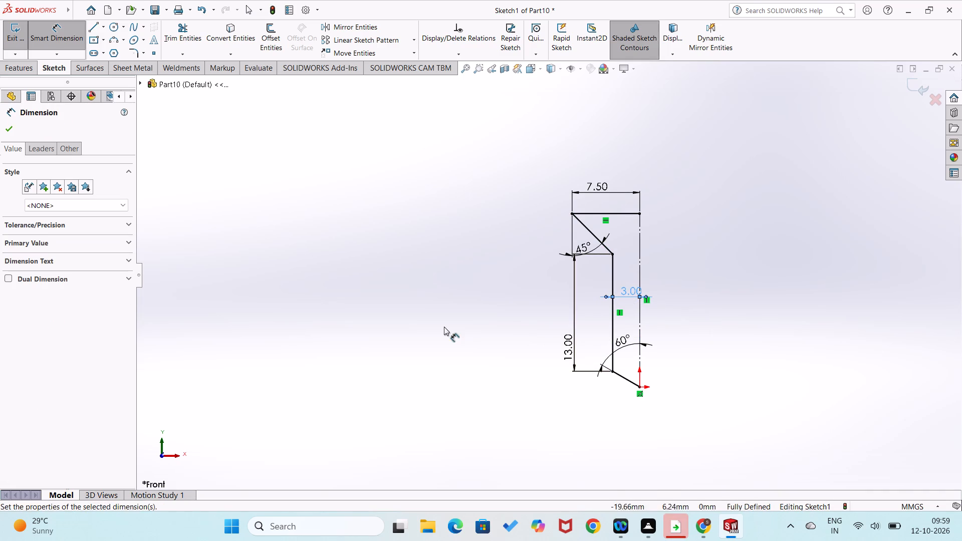
click(444, 327)
Revolve the profile 360° about the vertical centerline, letting the open sketch be closed automatically.
click(13, 68)
click(63, 41)
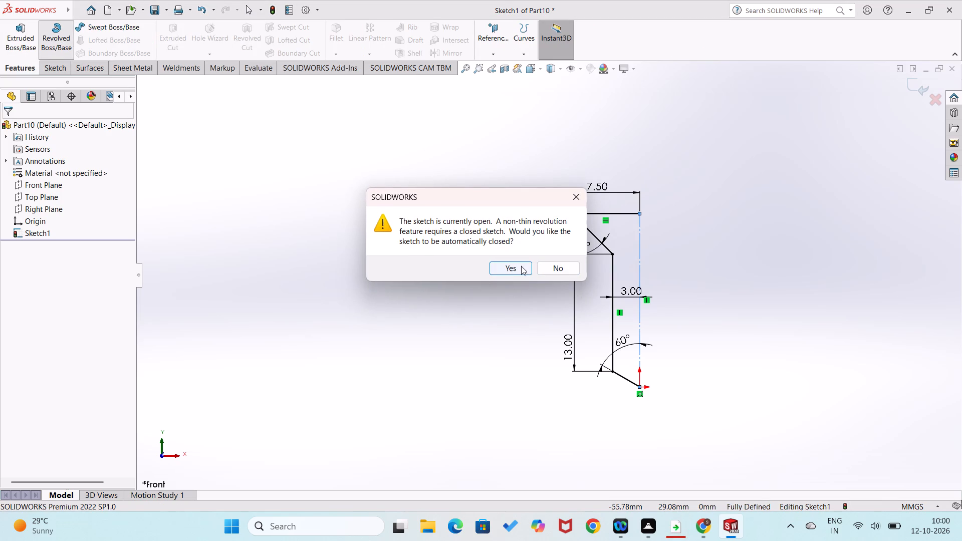
click(517, 266)
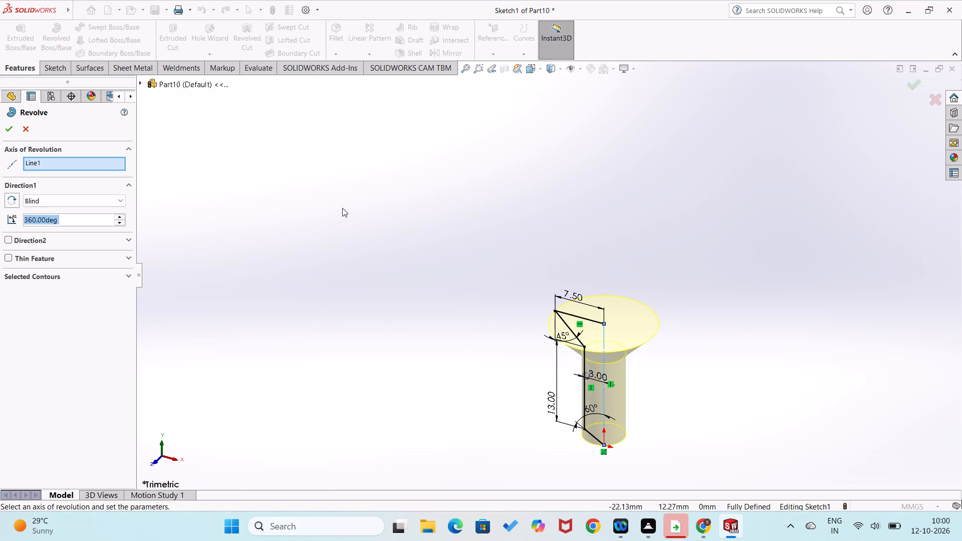
click(9, 130)
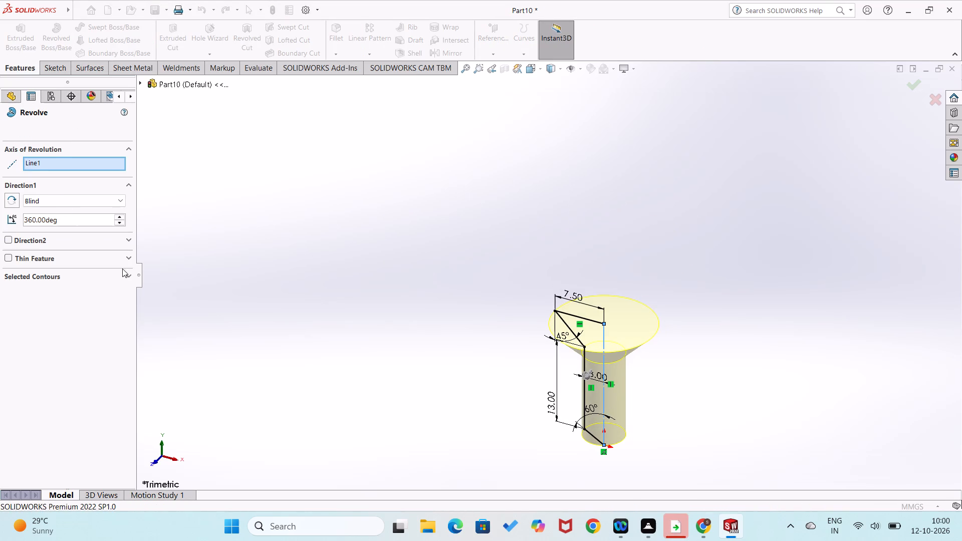
On the screw head's flat top face, sketch a center rectangle at the origin, about 3.2 mm wide and 16 mm long.
middle_drag(302, 350, 420, 288)
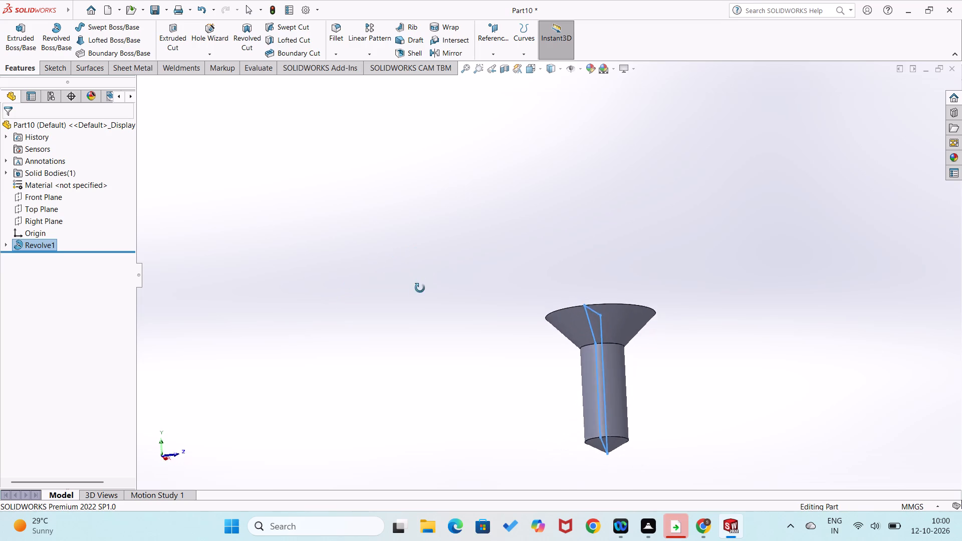
middle_drag(420, 288, 419, 294)
double_click(417, 301)
middle_drag(437, 335, 447, 450)
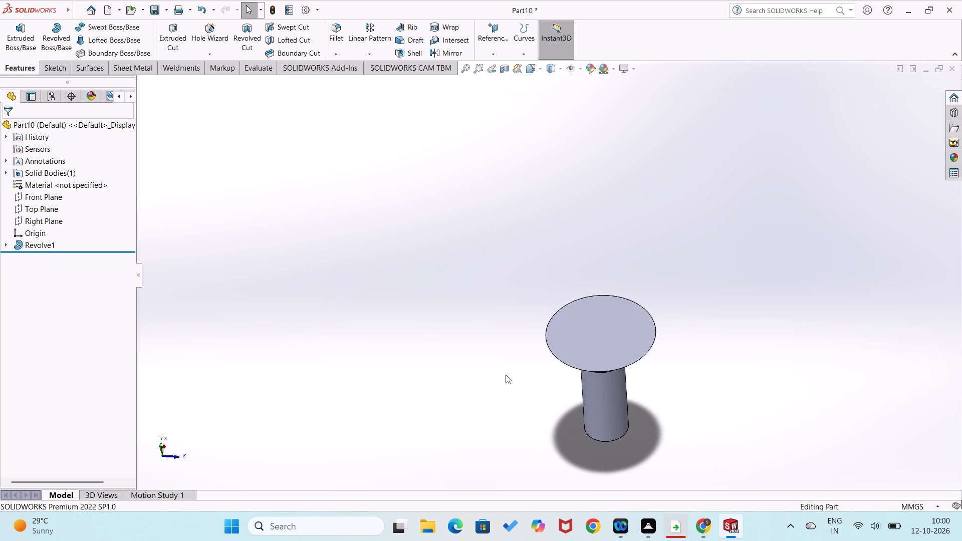
right_click(594, 344)
click(617, 295)
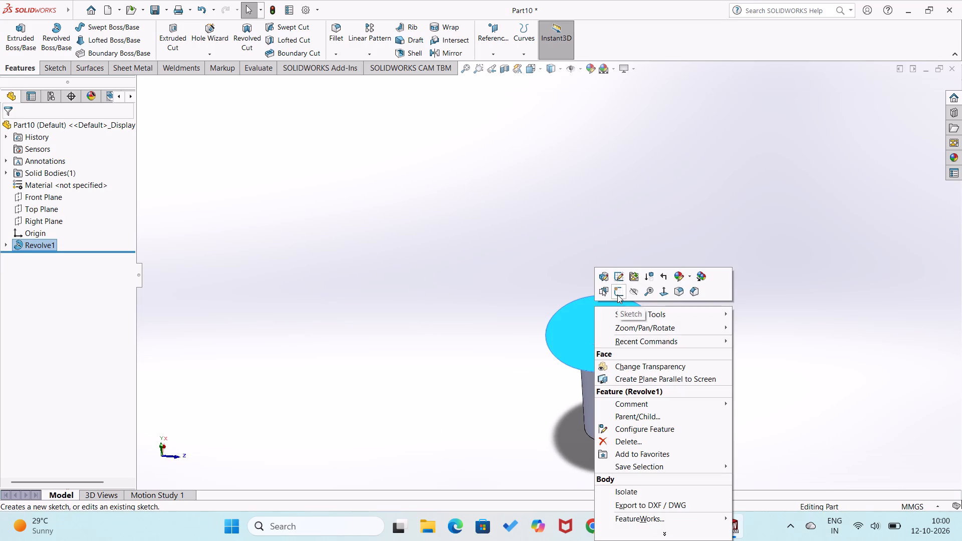
right_drag(325, 255, 334, 360)
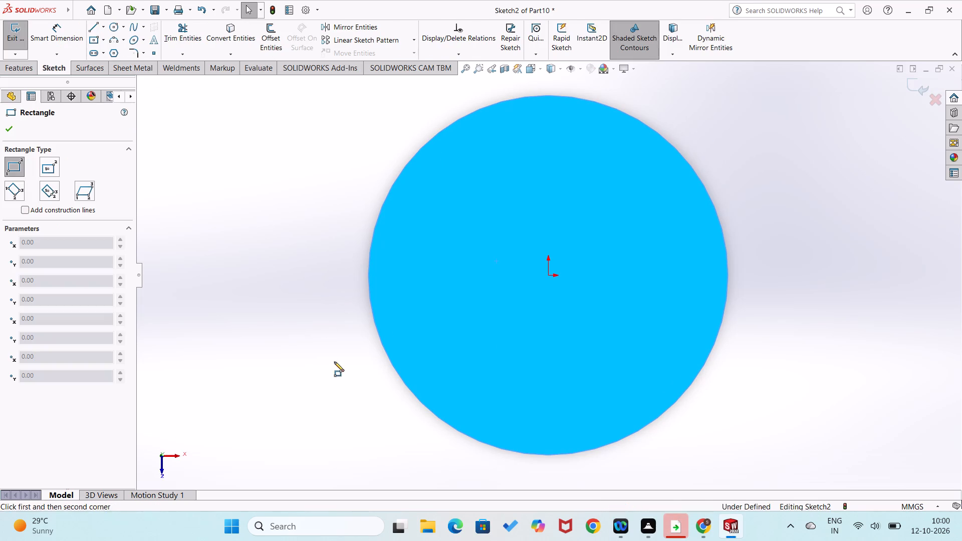
click(45, 166)
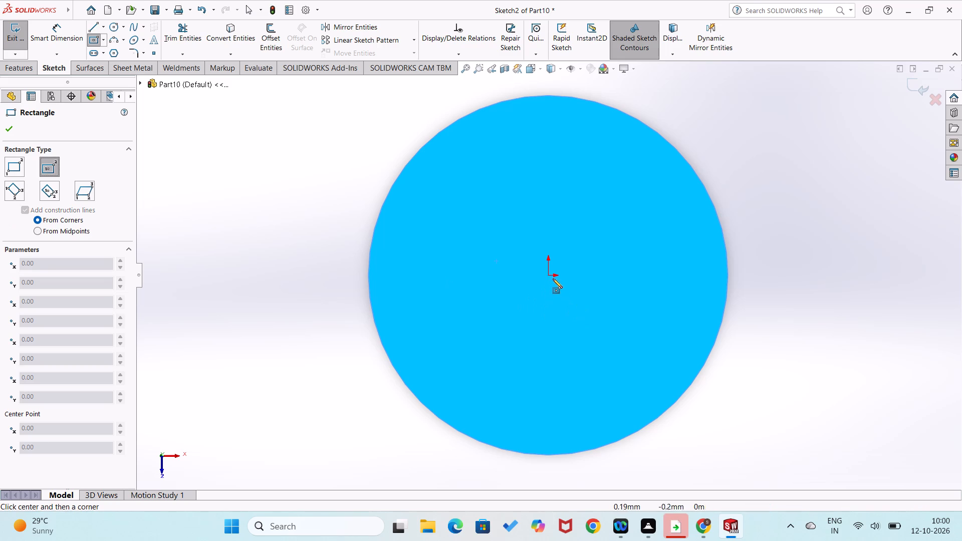
click(551, 275)
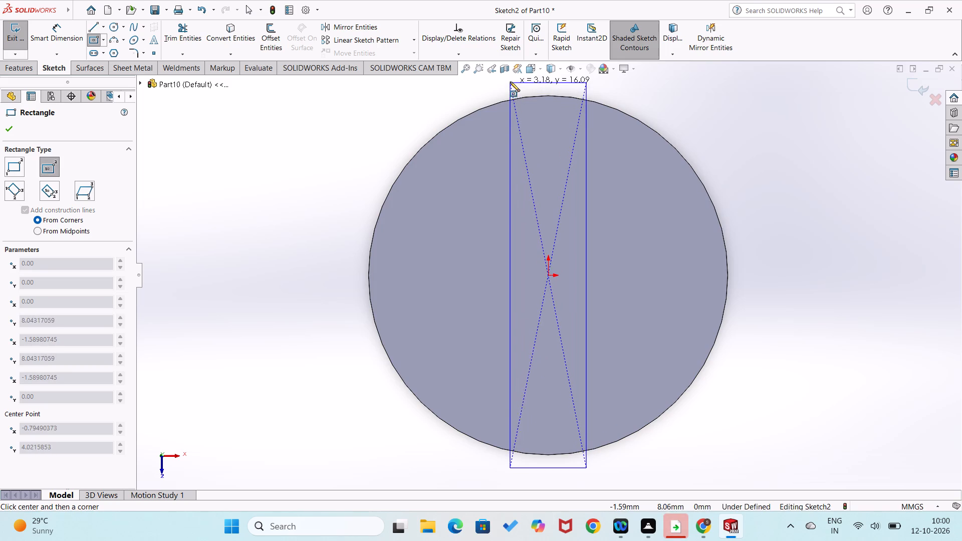
click(510, 82)
Dimension the width of the rectangle on the screw head as 2 mm.
scroll(533, 201, up, 2)
right_drag(372, 326, 376, 172)
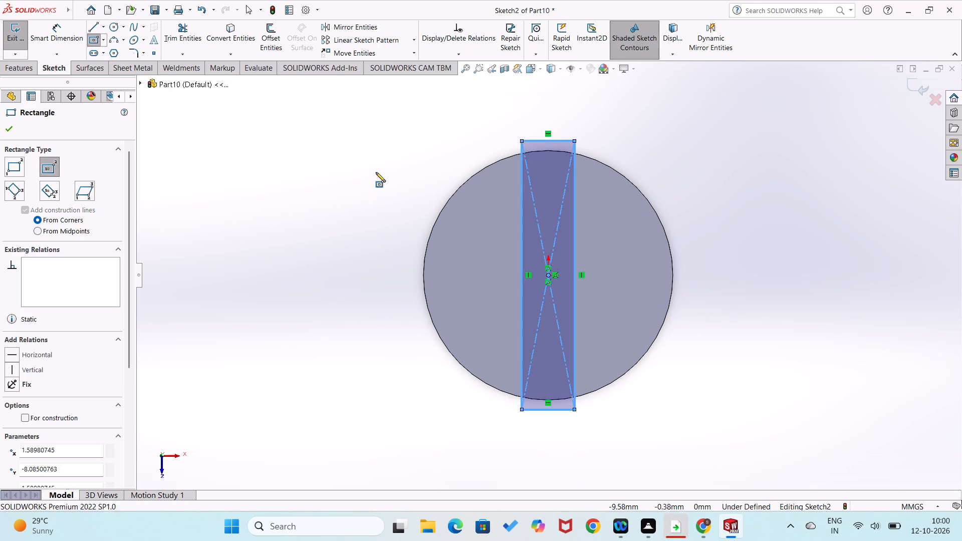
right_drag(376, 172, 375, 168)
click(536, 140)
click(538, 115)
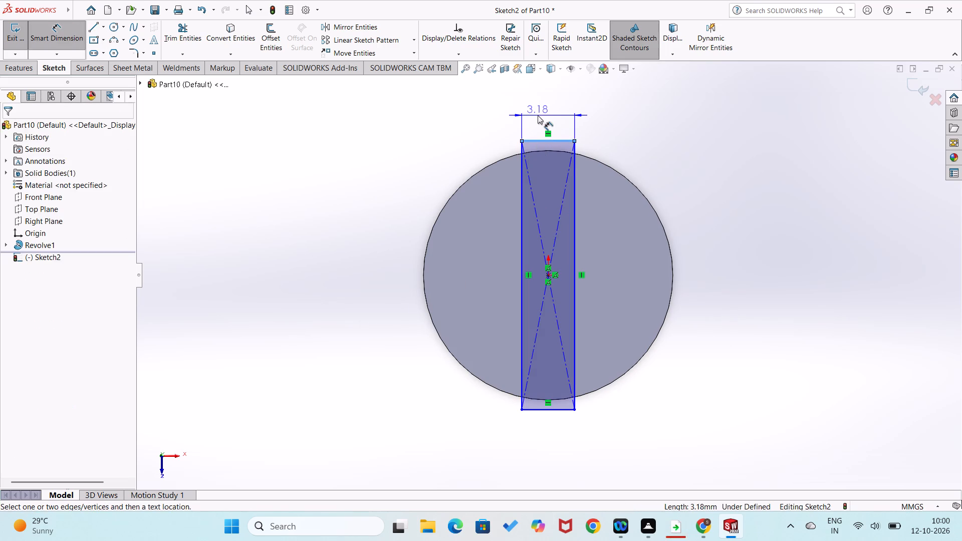
key(2)
key(Return)
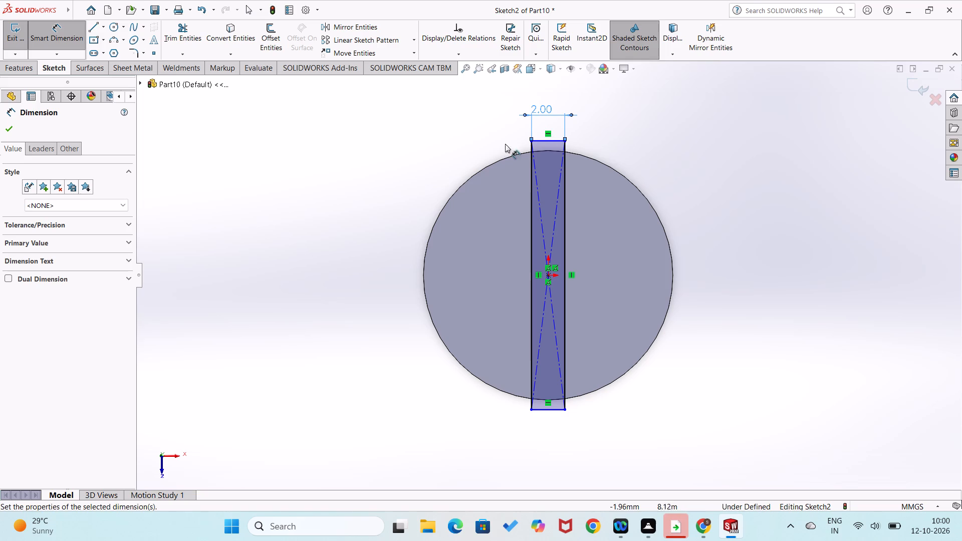
click(449, 152)
Cut-extrude the slot rectangle blind to a depth of 1 mm into the screw head.
click(18, 68)
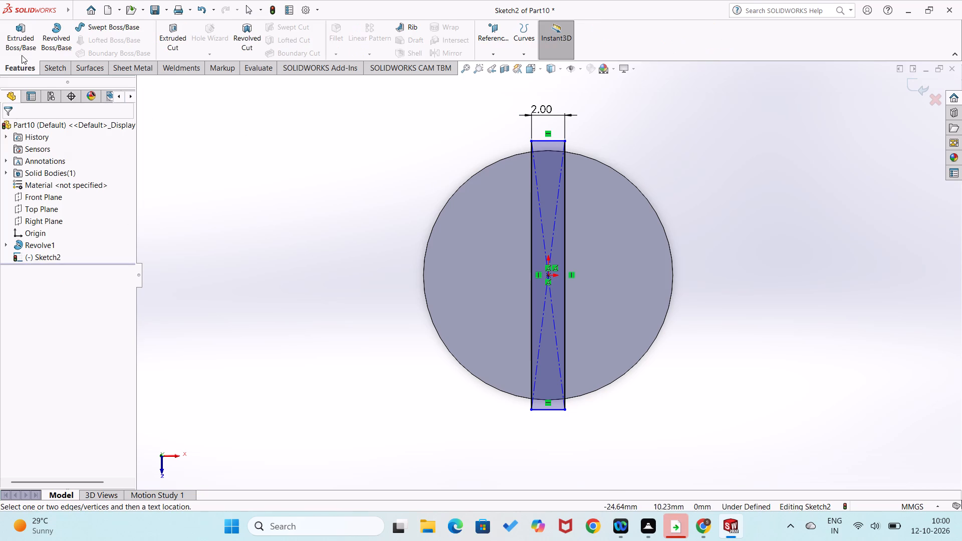
click(166, 37)
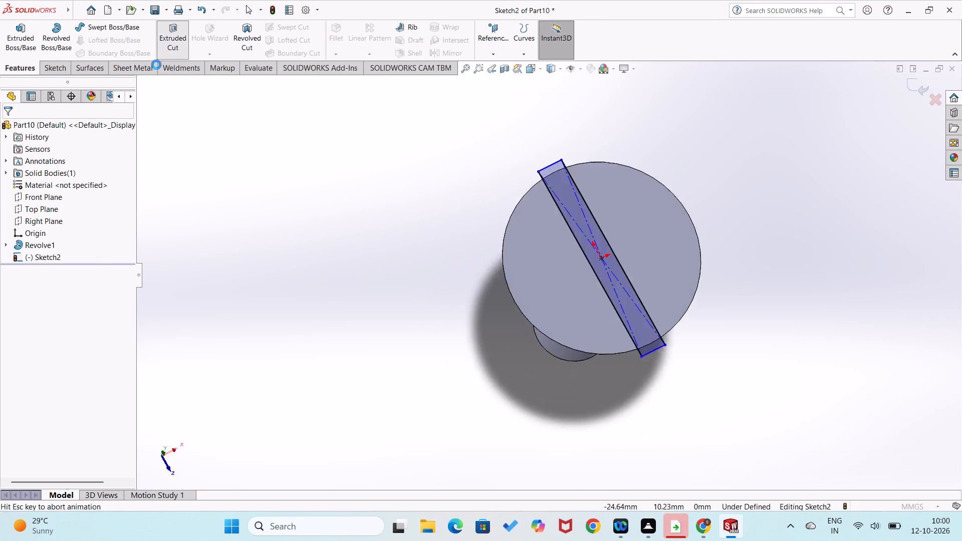
key(1)
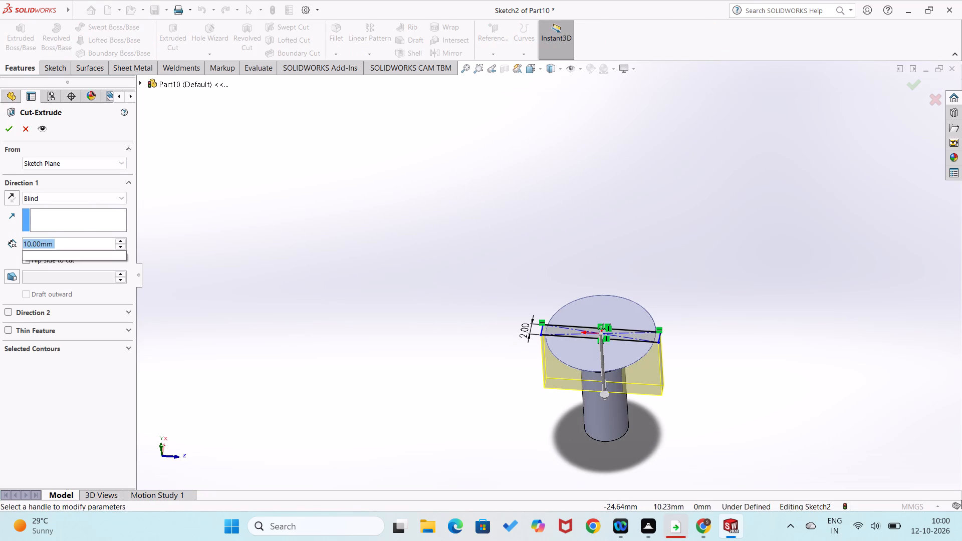
key(Return)
click(9, 131)
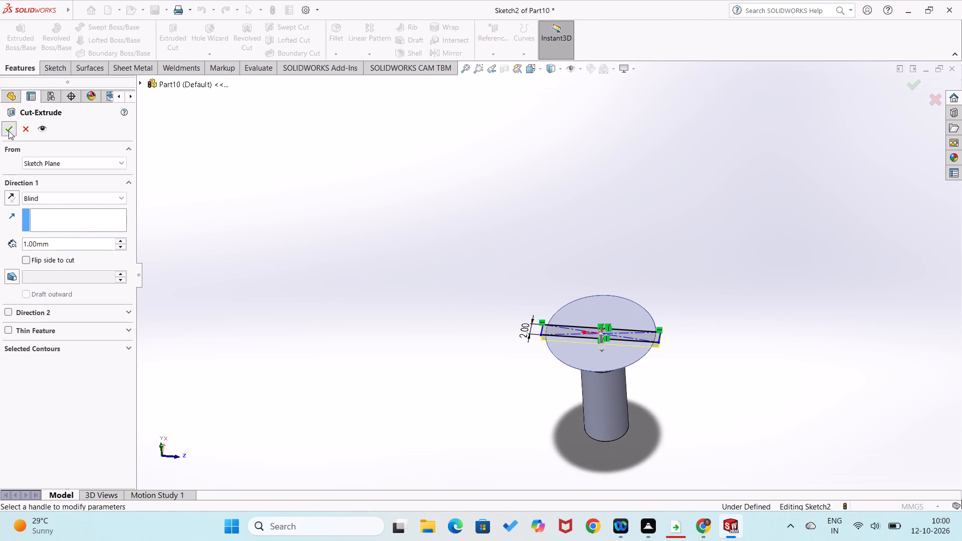
click(220, 254)
Save the slotted screw, shown in isometric view, as a part file named "screw set" and close it.
middle_drag(256, 324, 195, 327)
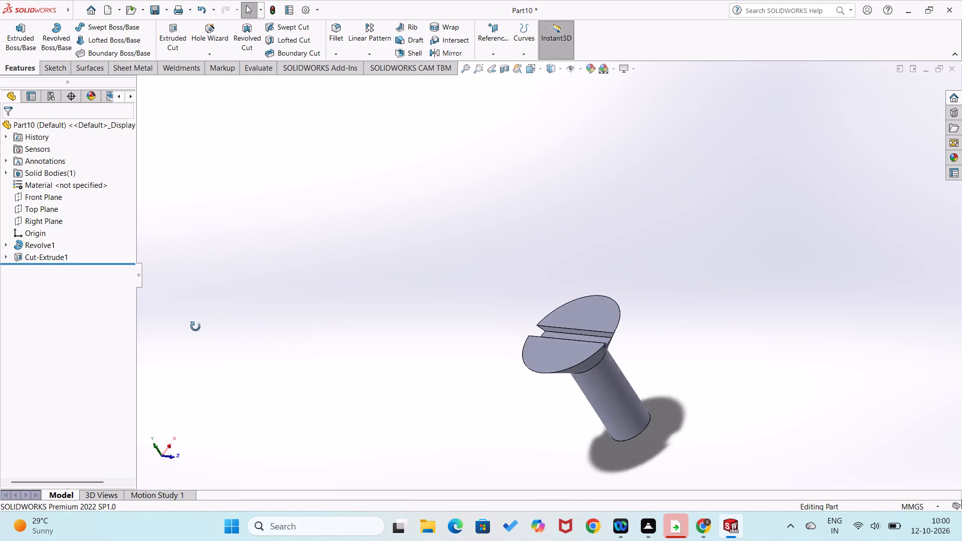
middle_drag(195, 327, 500, 209)
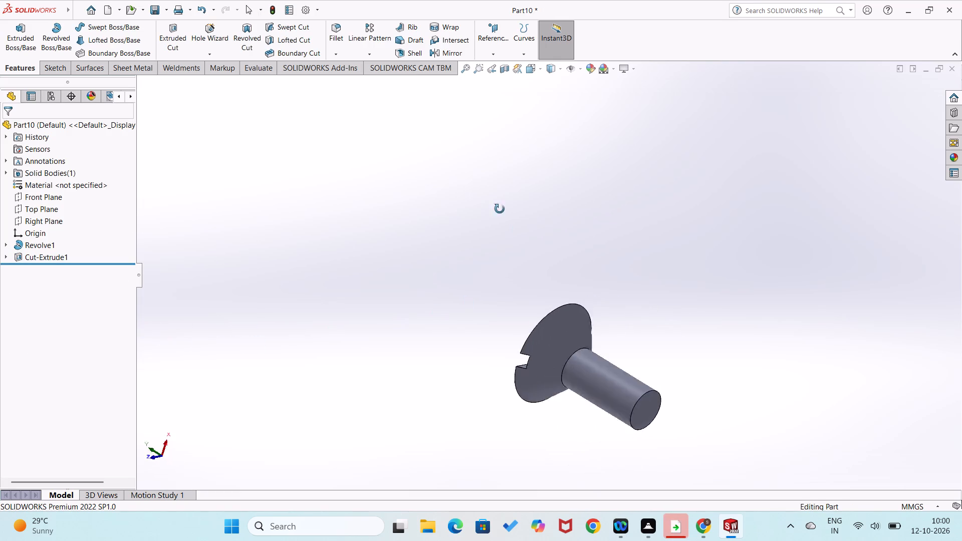
middle_drag(500, 209, 694, 311)
middle_drag(575, 261, 507, 288)
scroll(506, 290, up, 1)
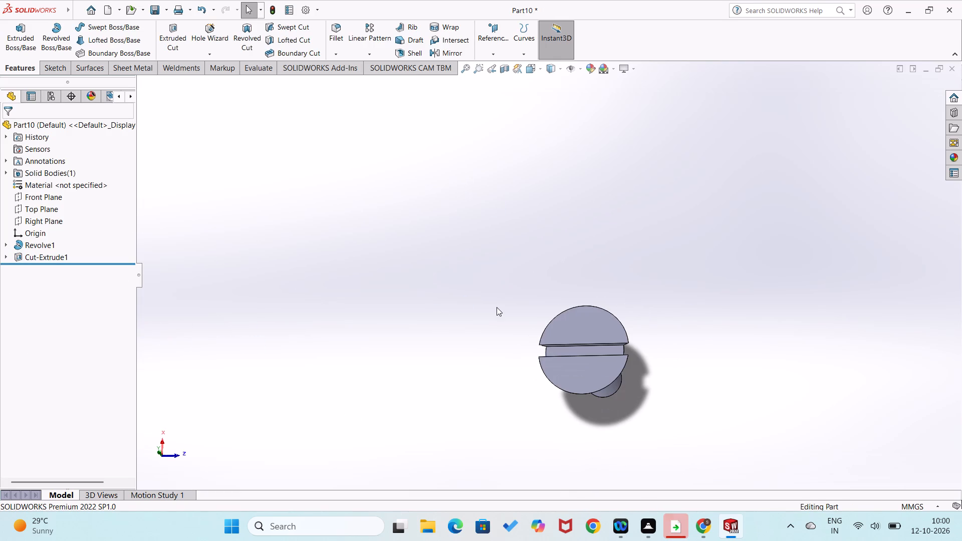
key(ctrl+7)
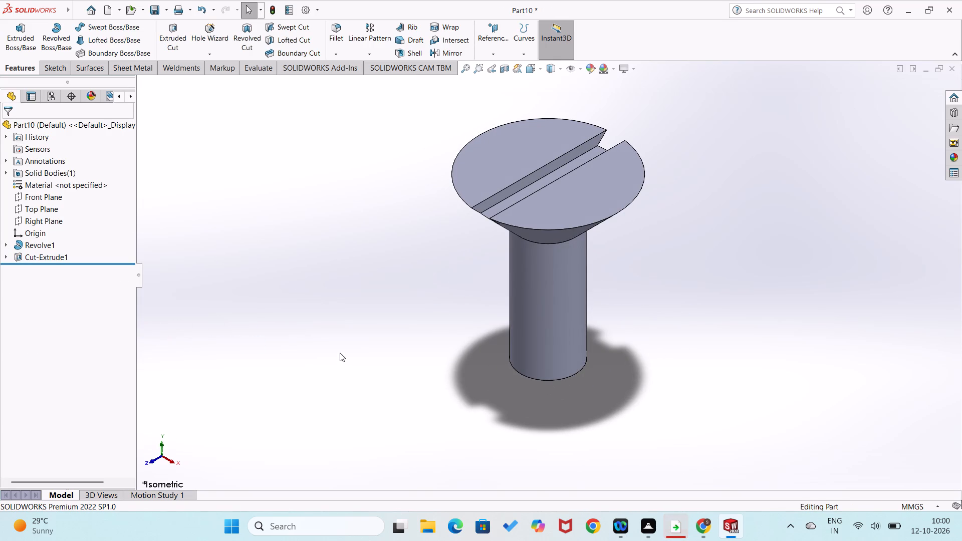
key(ctrl+s)
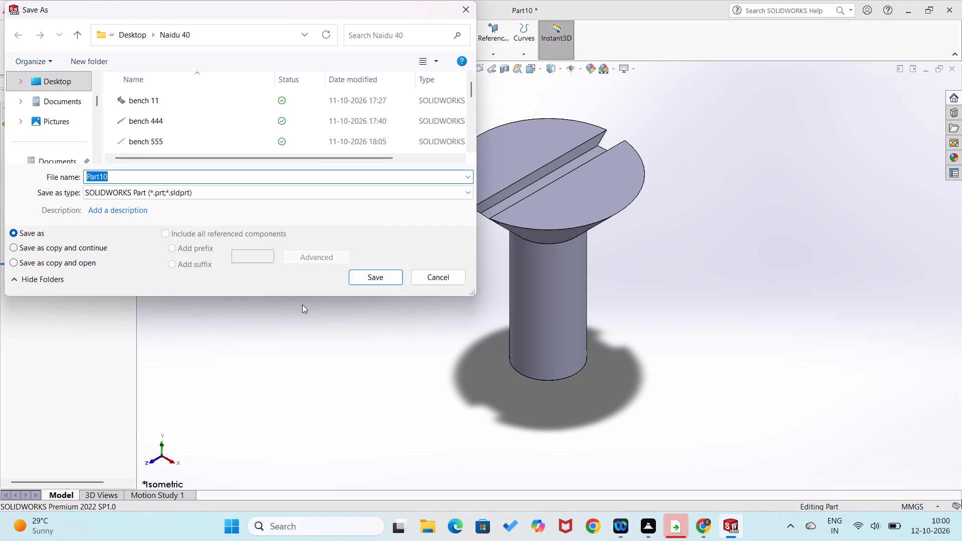
text(screw)
key(space)
text(set)
key(space)
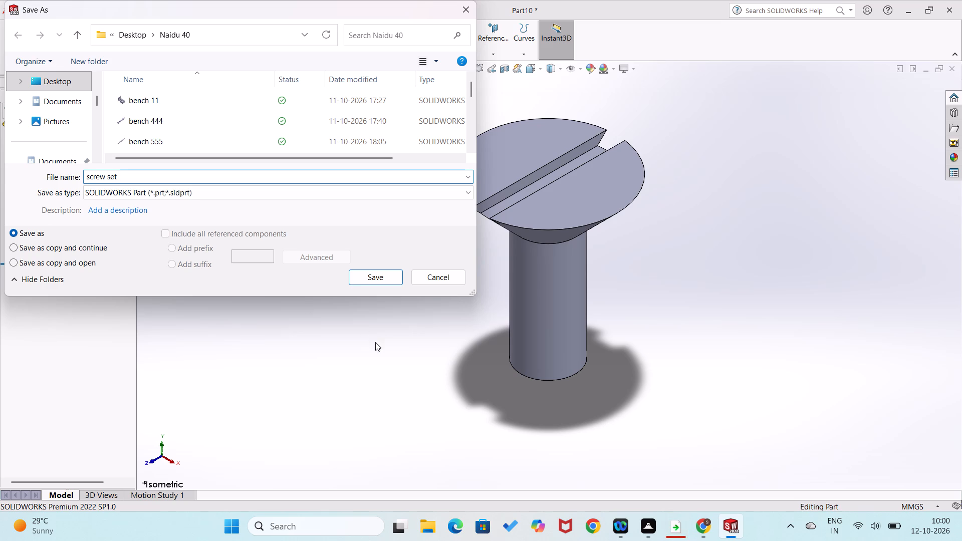
click(383, 277)
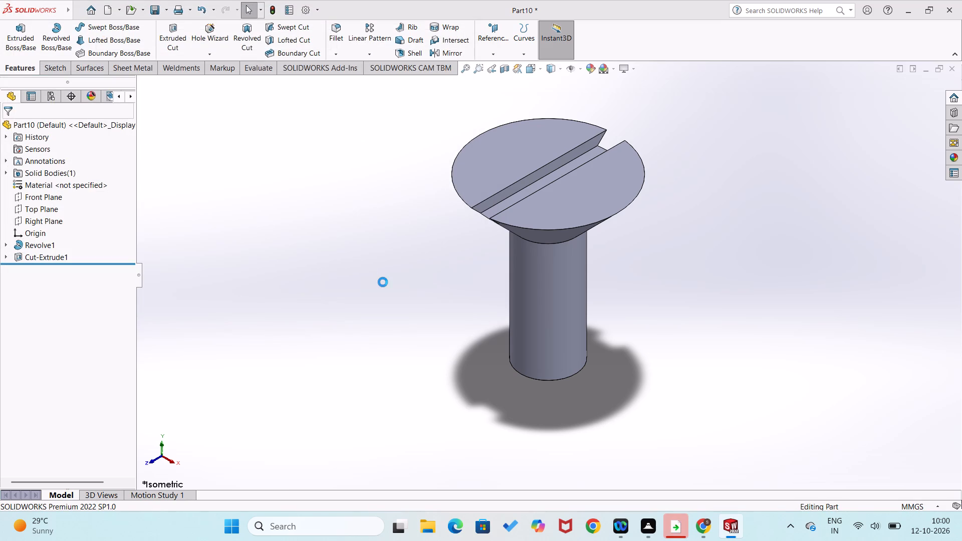
click(955, 64)
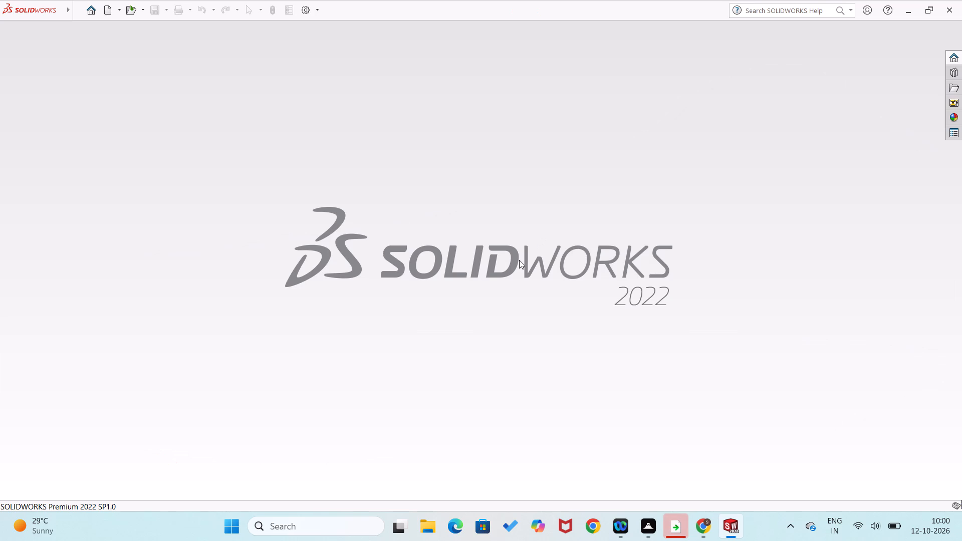
Create a new part and open a sketch on its Front Plane.
click(95, 10)
click(258, 150)
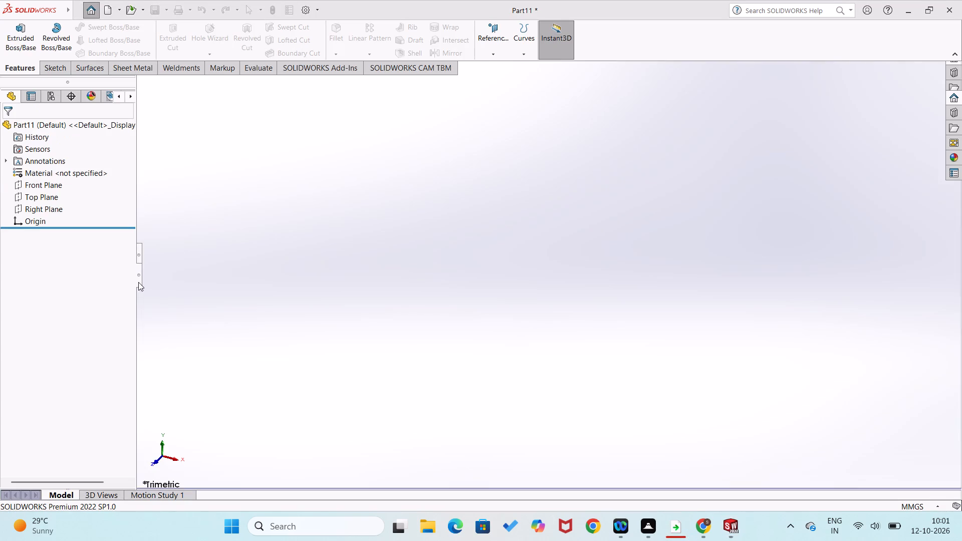
click(51, 189)
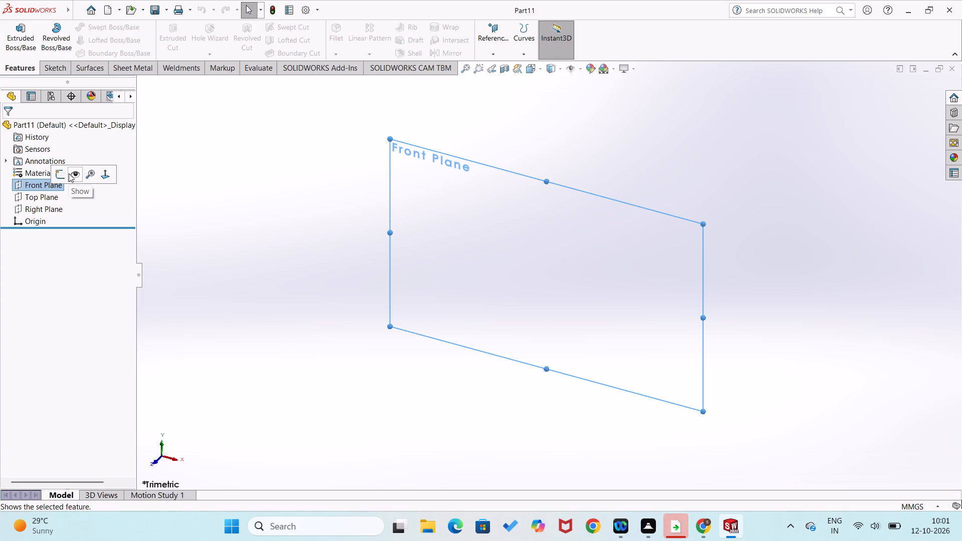
click(60, 174)
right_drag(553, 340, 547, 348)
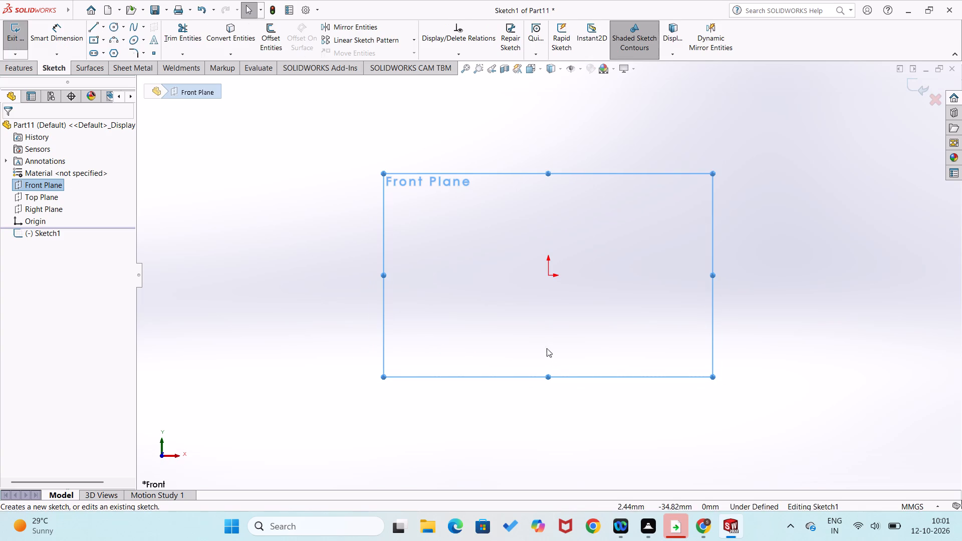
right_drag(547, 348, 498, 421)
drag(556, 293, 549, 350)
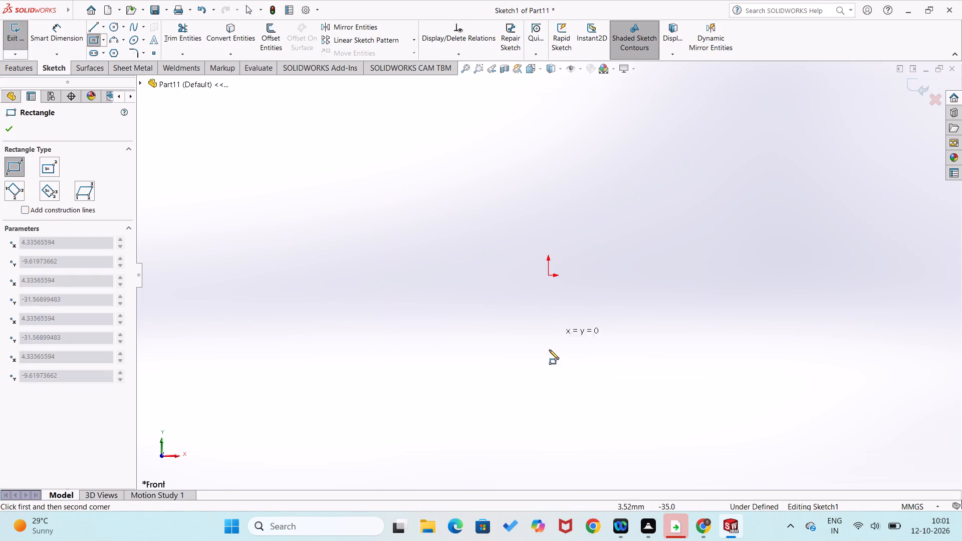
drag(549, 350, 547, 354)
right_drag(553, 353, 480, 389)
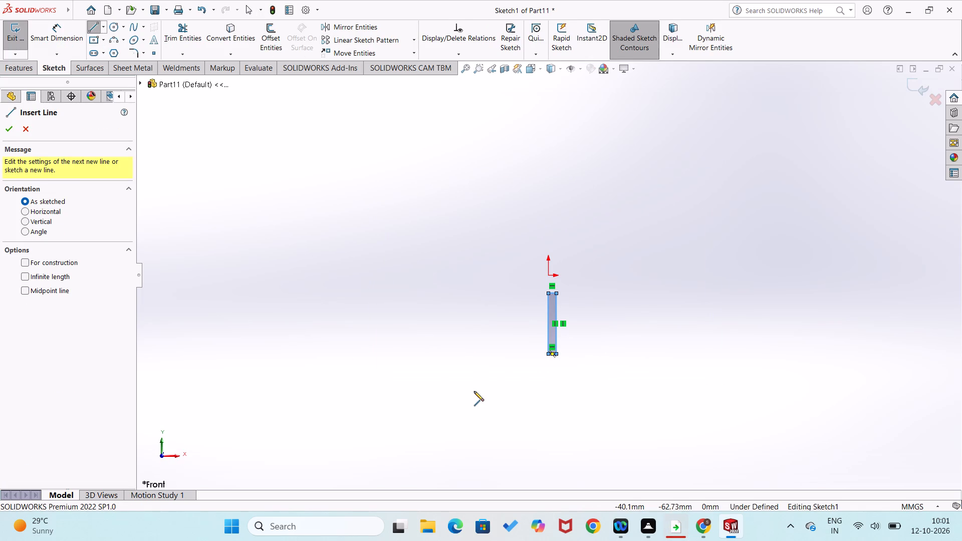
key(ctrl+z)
Sketch a vertical line upward from the origin and convert it to construction geometry as the centerline.
right_drag(539, 356, 281, 323)
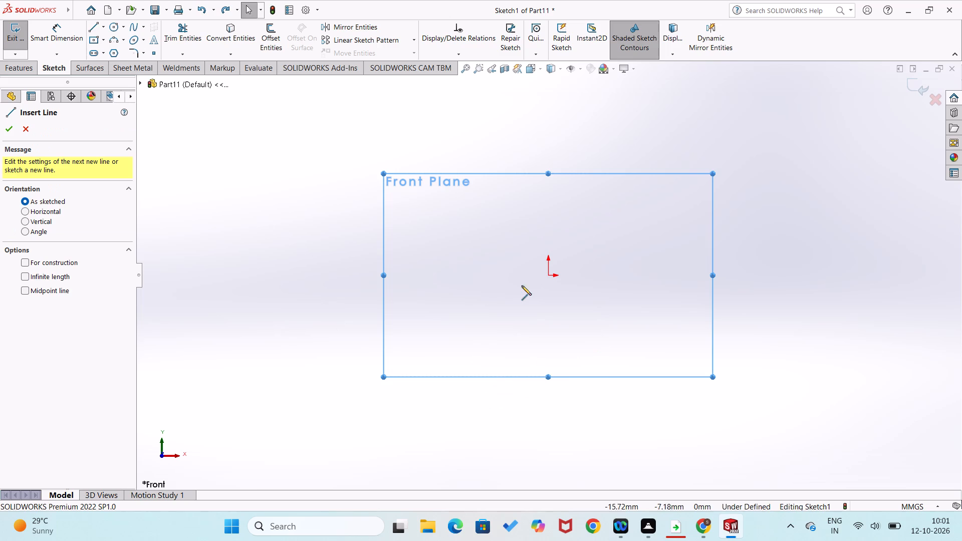
click(548, 276)
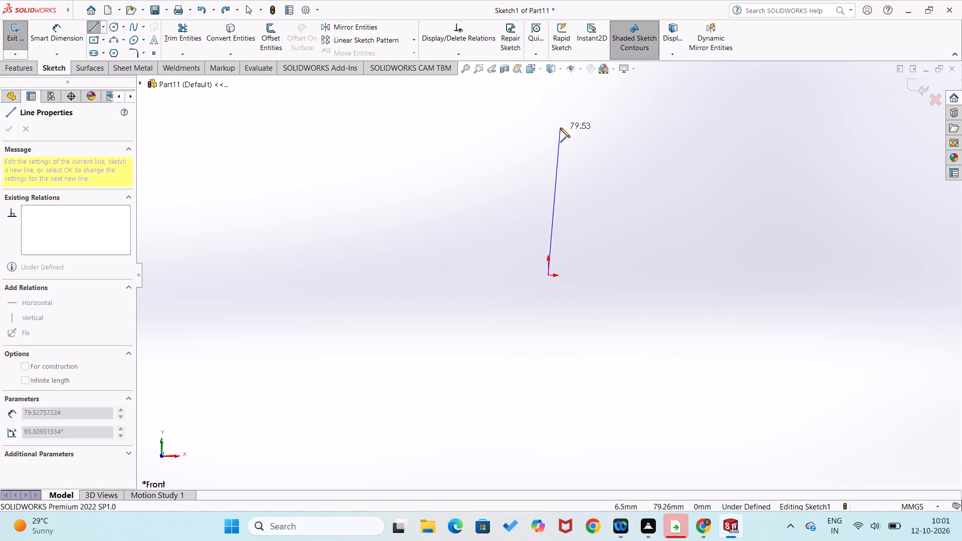
click(550, 116)
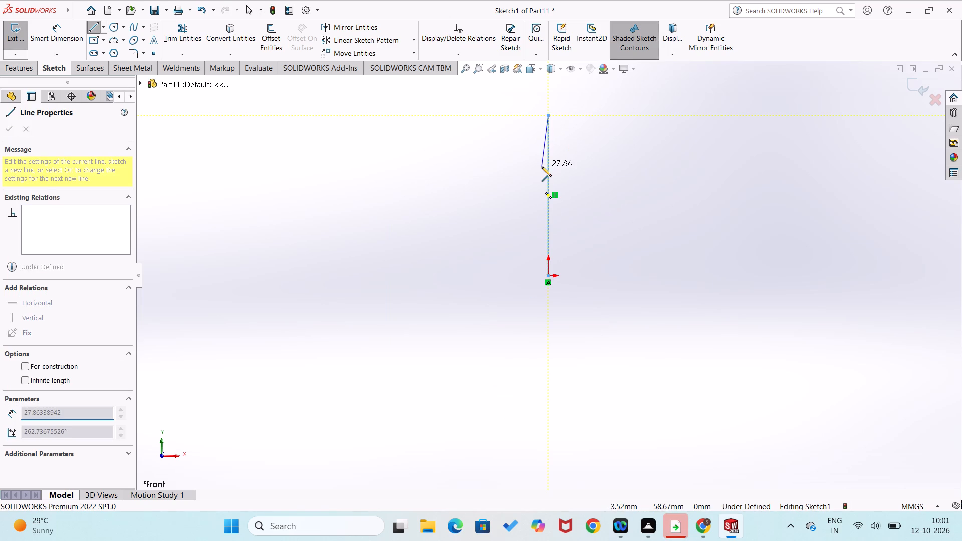
right_click(542, 167)
click(570, 157)
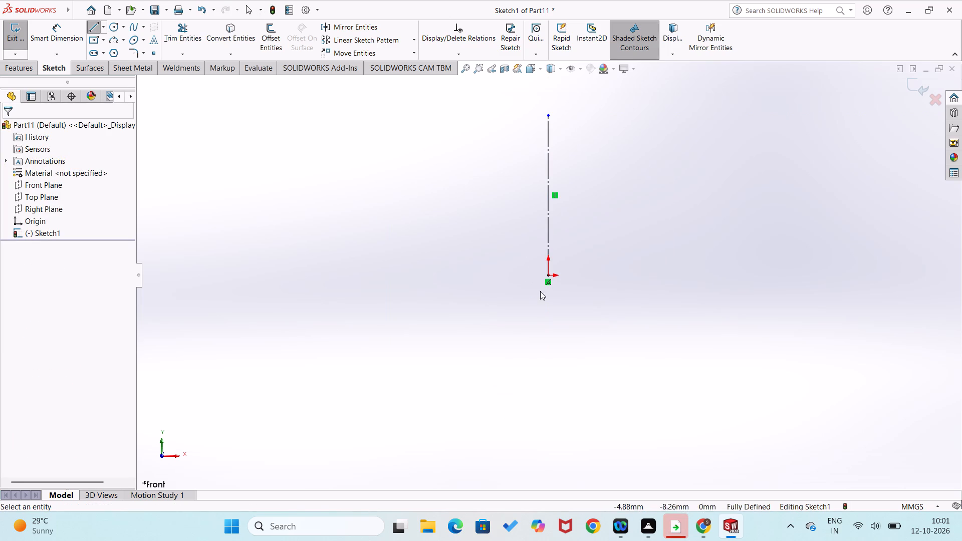
Sketch a stepped half-profile of six lines outward and upward from the origin, ending in a tangent arc of about 40.6 mm radius above the centerline.
right_drag(543, 294, 489, 314)
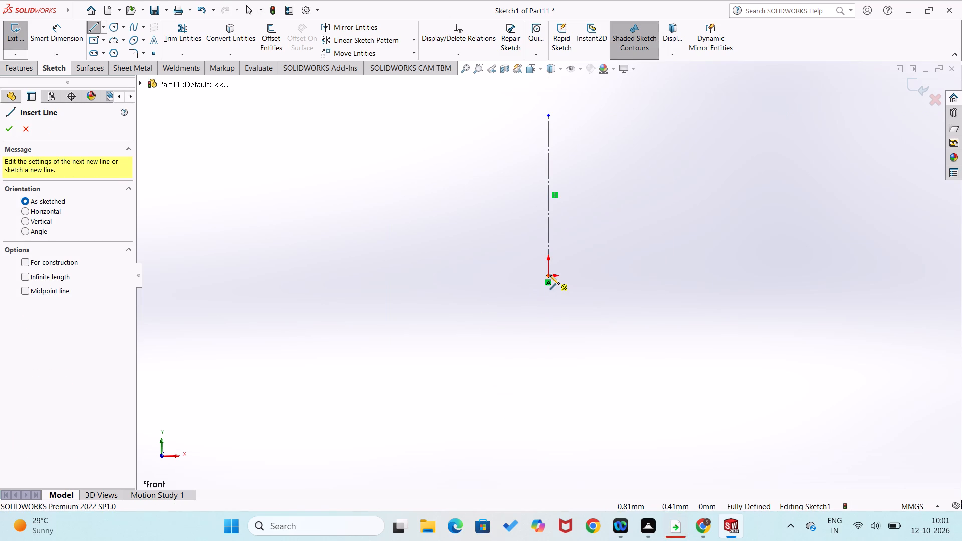
click(550, 275)
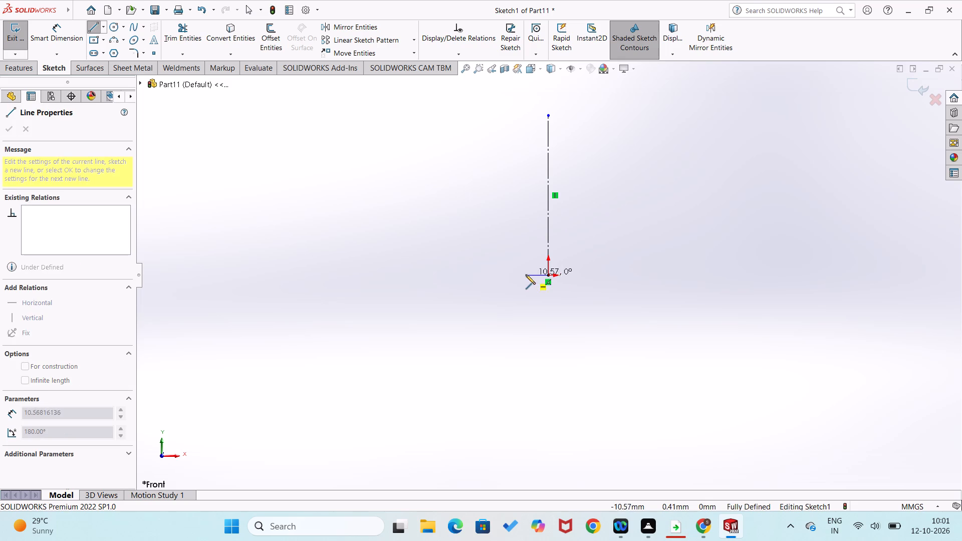
click(522, 275)
click(520, 257)
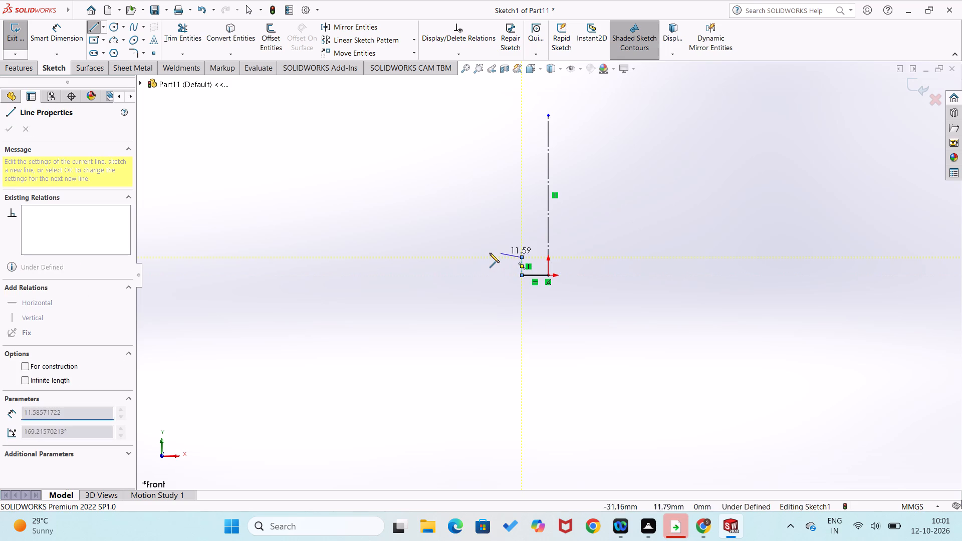
click(485, 258)
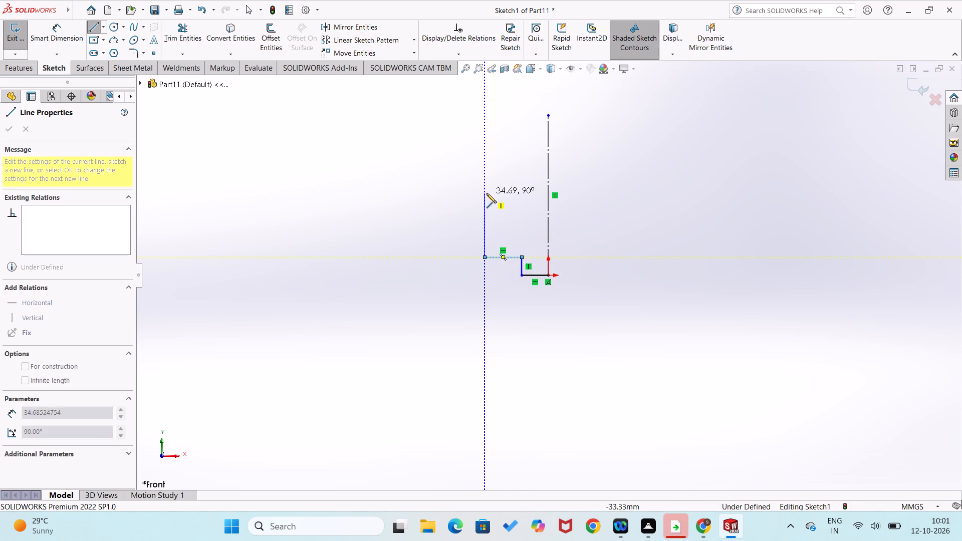
click(482, 169)
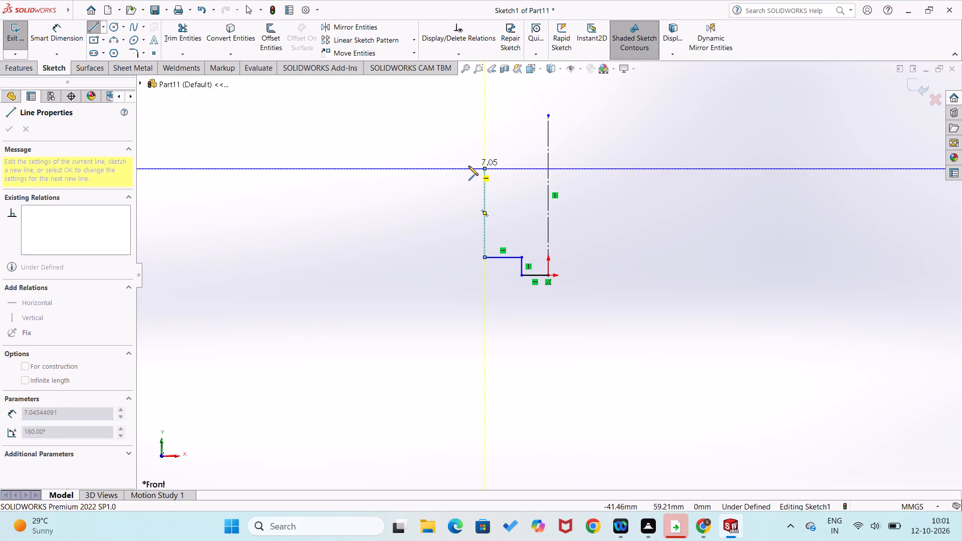
click(465, 167)
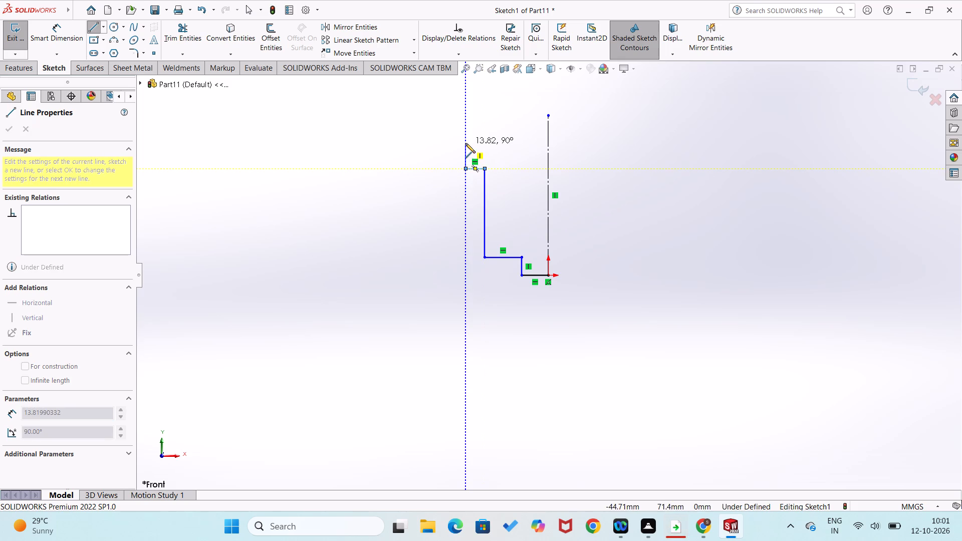
click(465, 143)
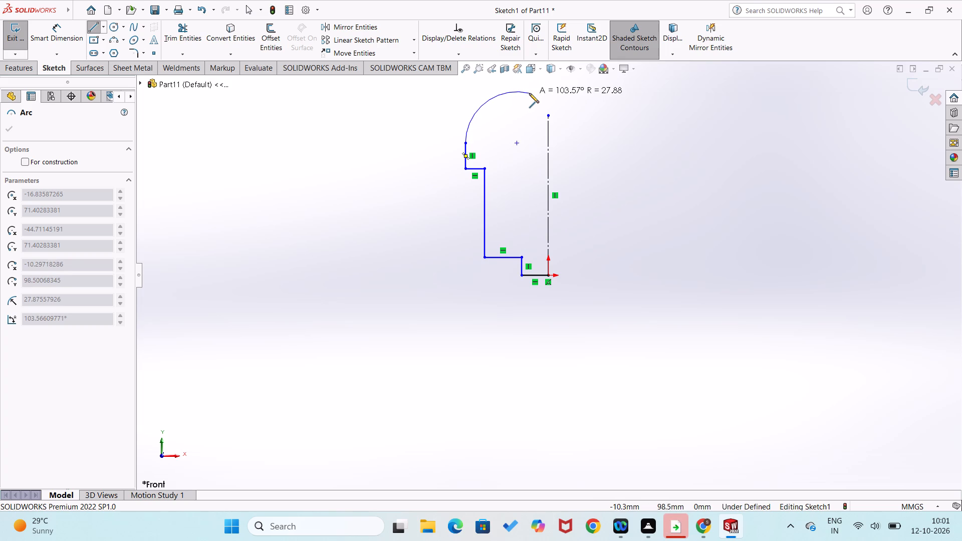
scroll(531, 90, up, 2)
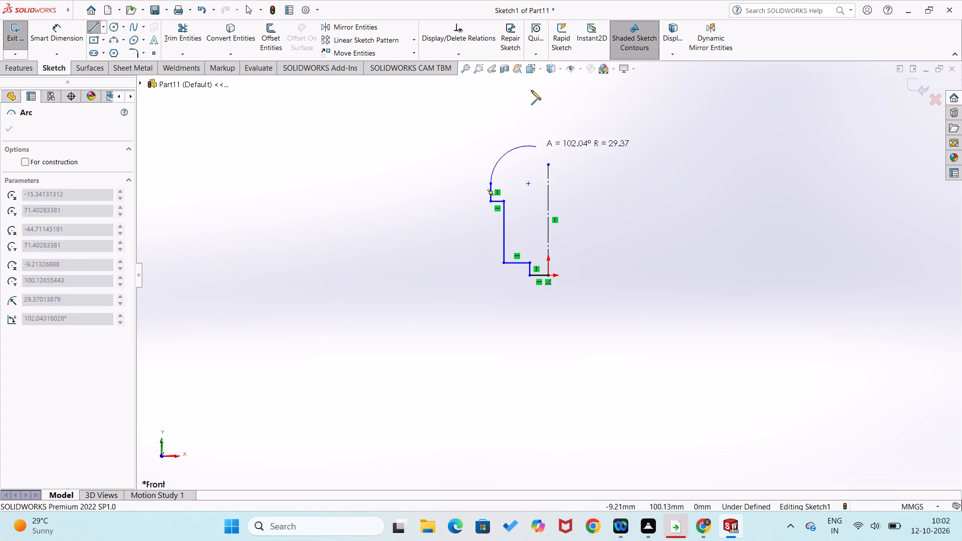
click(550, 132)
Finish the profile's arc and extend the vertical centerline's upper end past the top of the arc.
right_drag(573, 187, 573, 108)
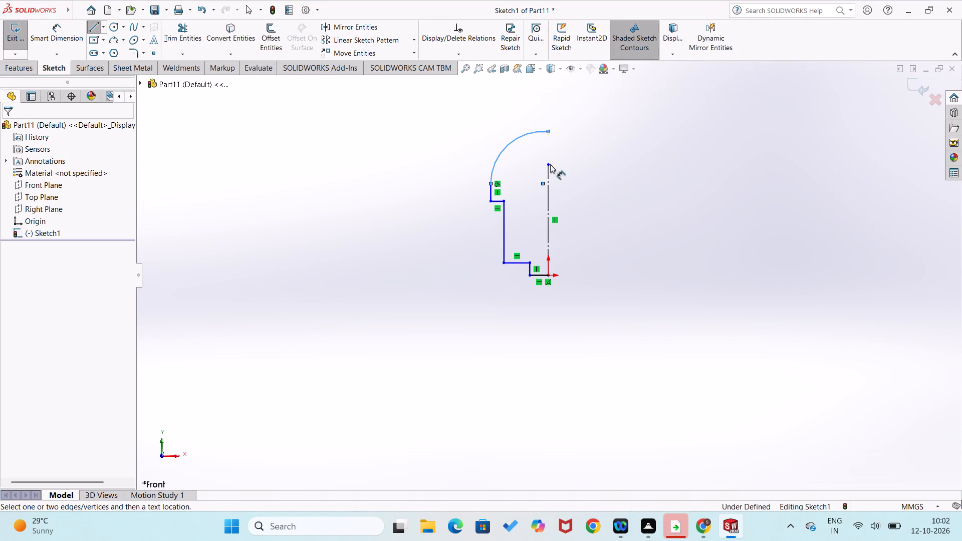
key(Escape)
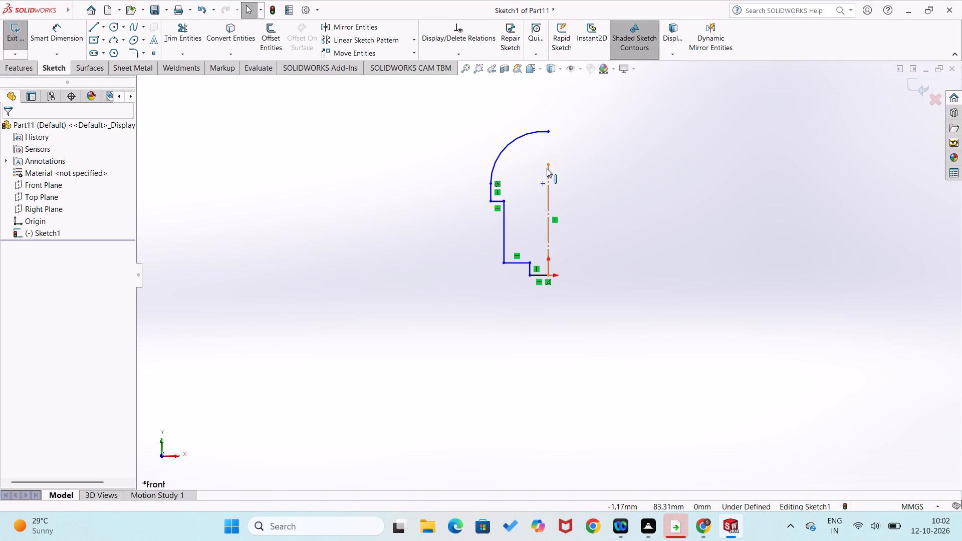
drag(547, 167, 549, 106)
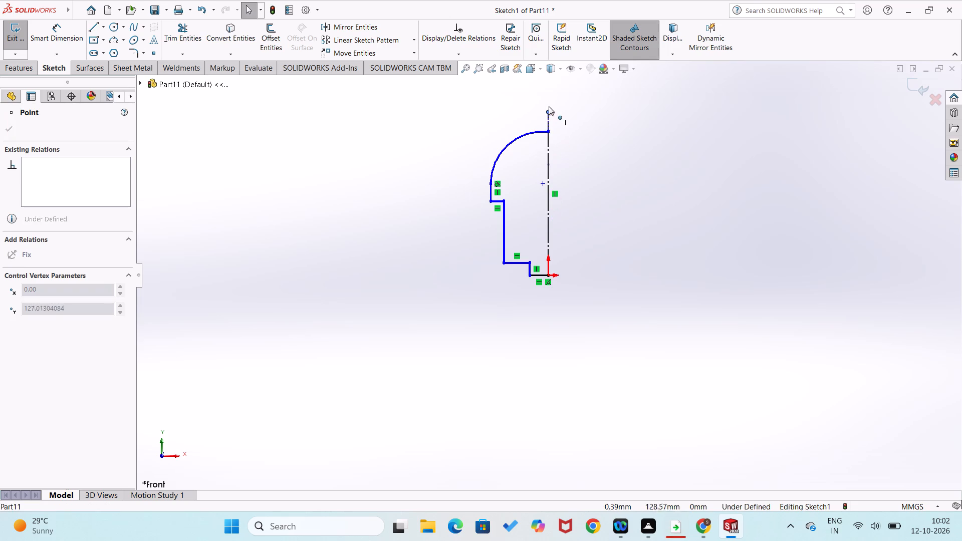
drag(549, 106, 550, 94)
click(416, 281)
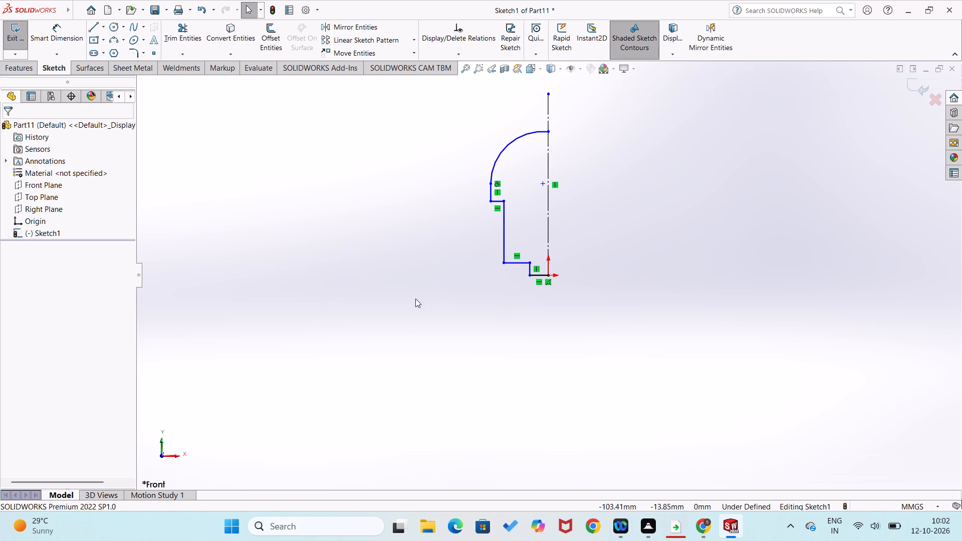
Dimension the bottom horizontal line from the origin to 2 mm and the short vertical line beside it to 1 mm.
right_drag(406, 338, 420, 228)
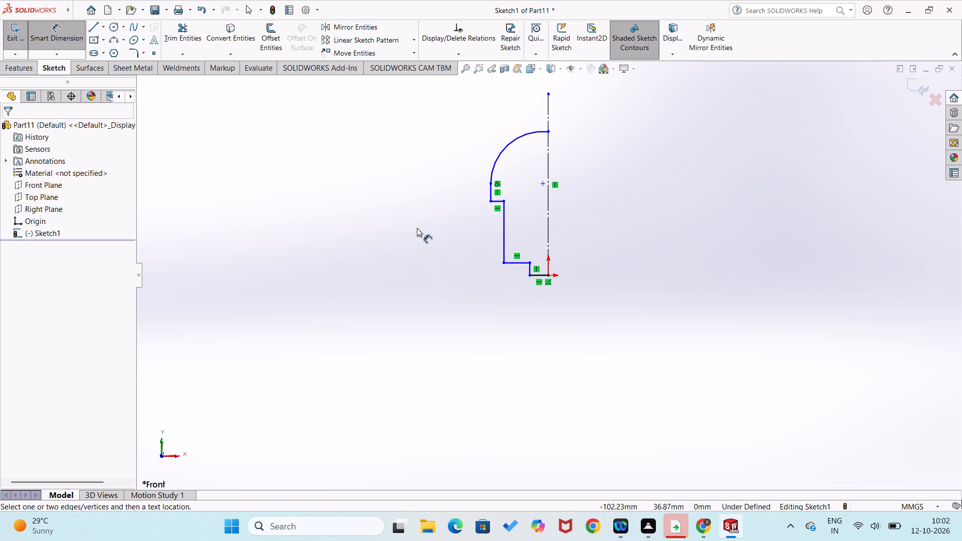
click(533, 275)
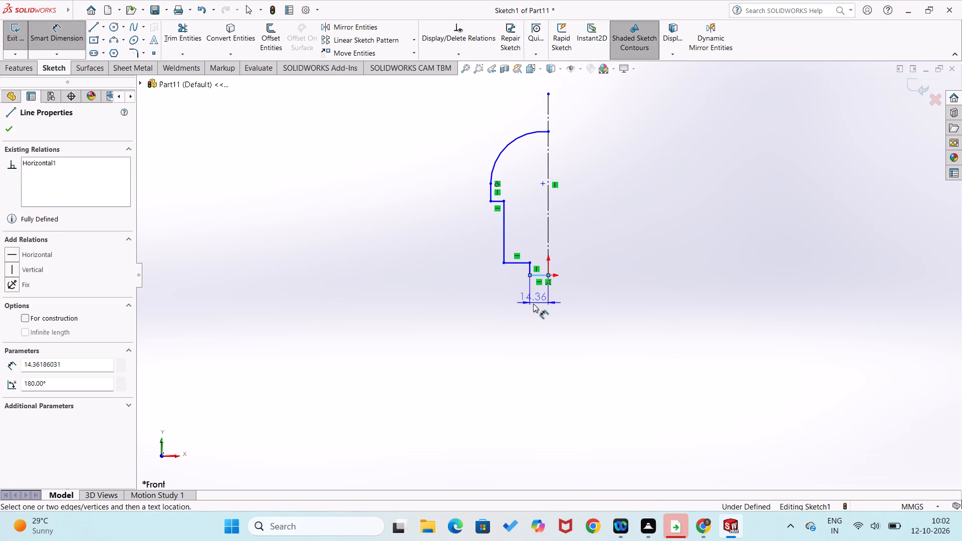
click(533, 304)
key(2)
key(Return)
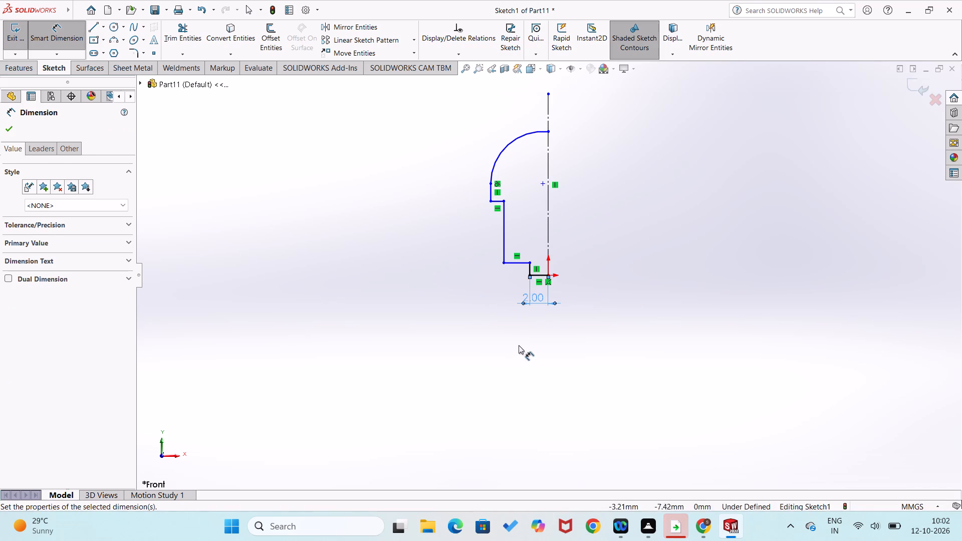
click(519, 347)
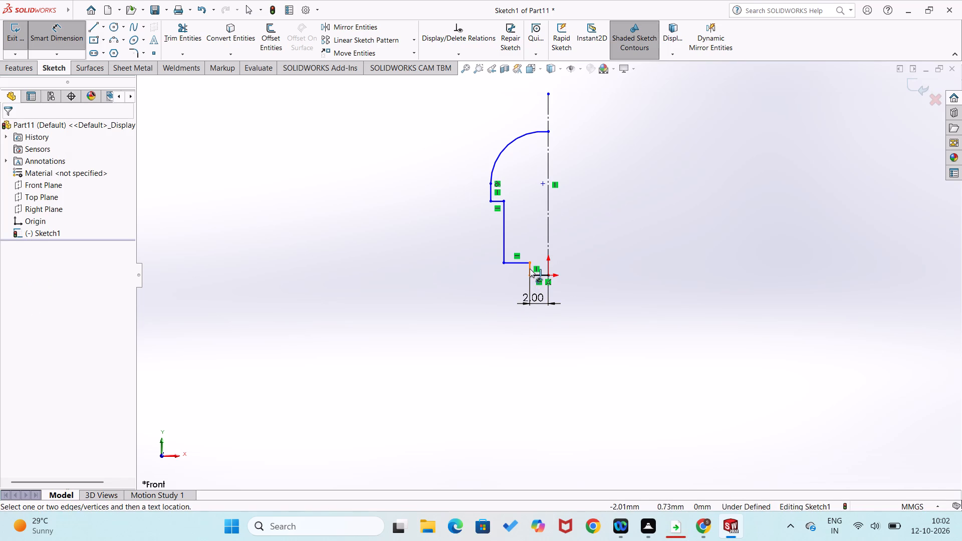
click(530, 268)
click(466, 275)
key(1)
key(Return)
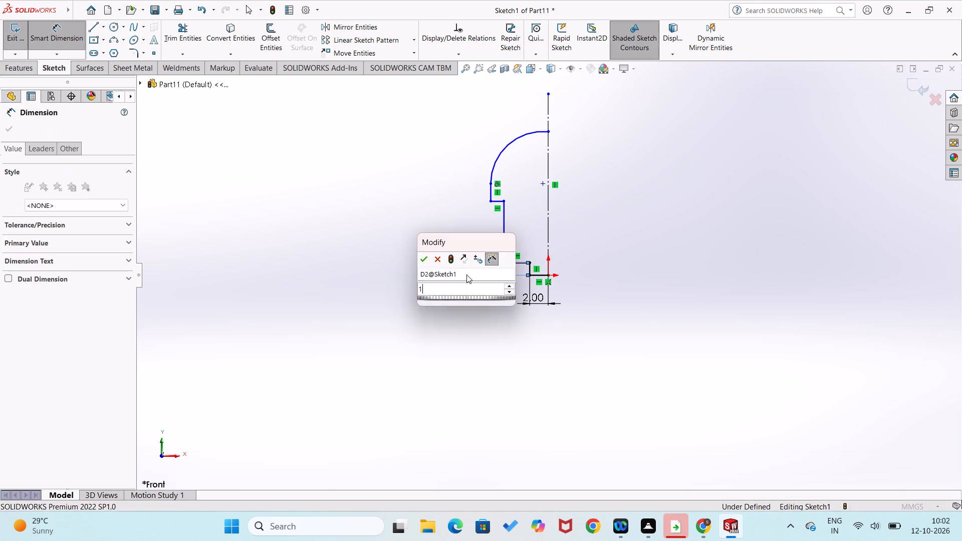
click(464, 276)
click(434, 282)
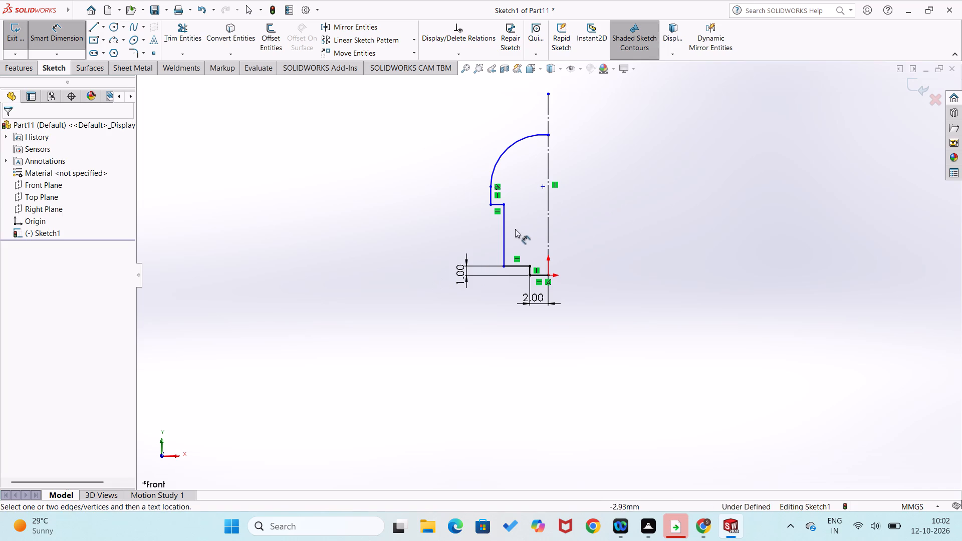
Dimension the long vertical line of the profile to 7 mm and the short vertical line below the arc to 2 mm.
click(505, 239)
click(468, 235)
key(7)
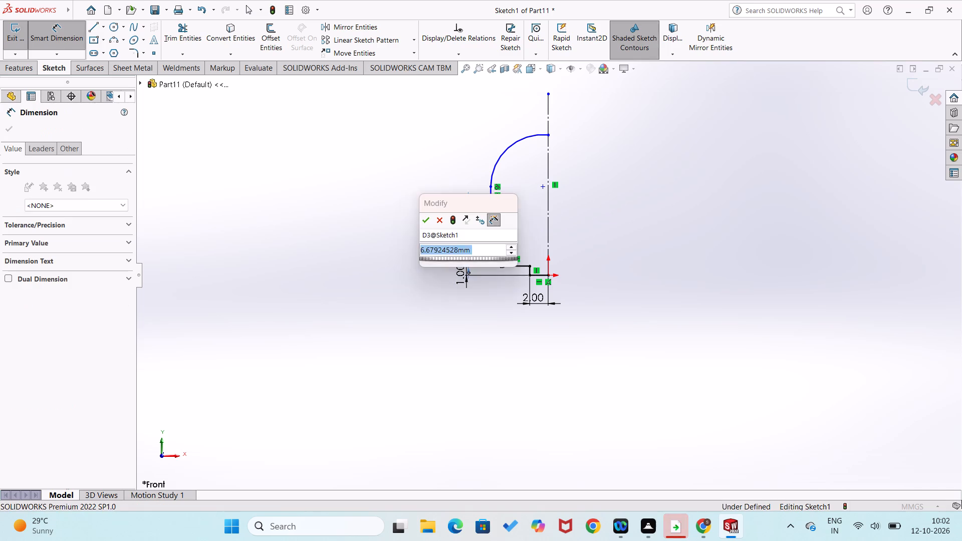
key(Return)
click(444, 230)
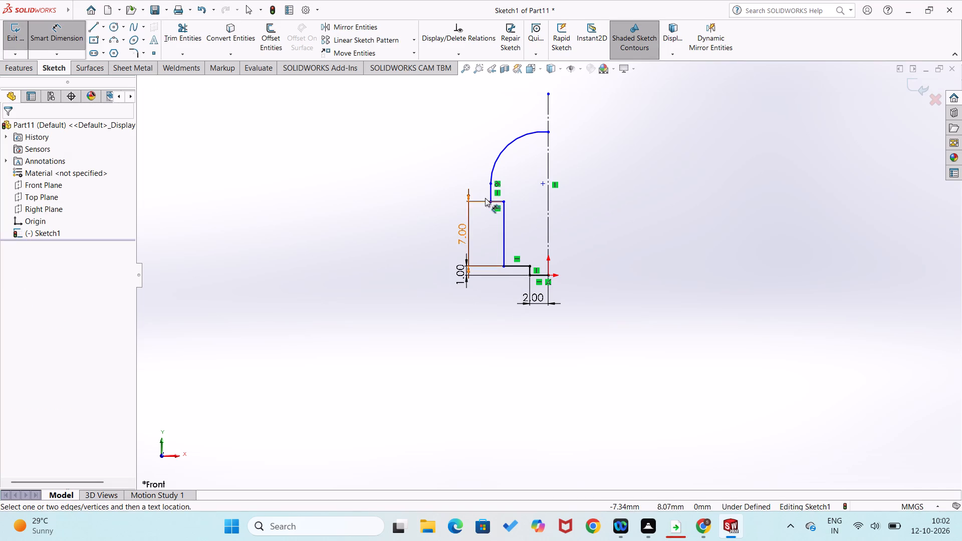
click(492, 189)
click(440, 175)
key(2)
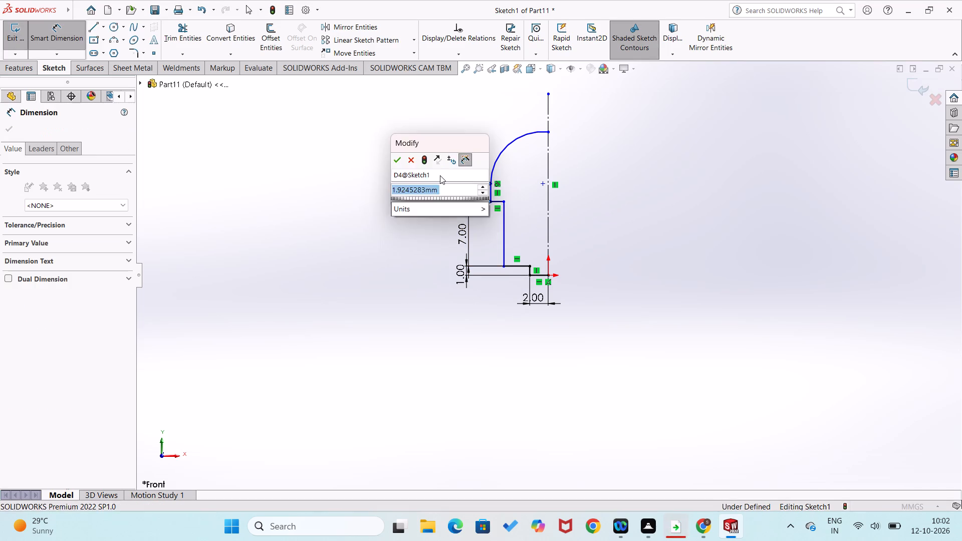
key(Return)
click(398, 226)
Set the radius of the profile's top arc to 6 mm.
click(516, 142)
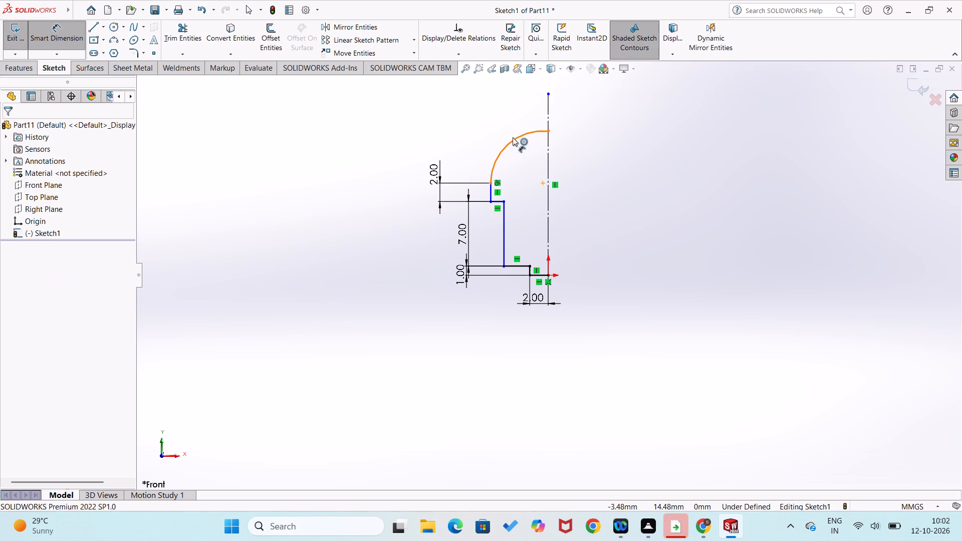
click(499, 121)
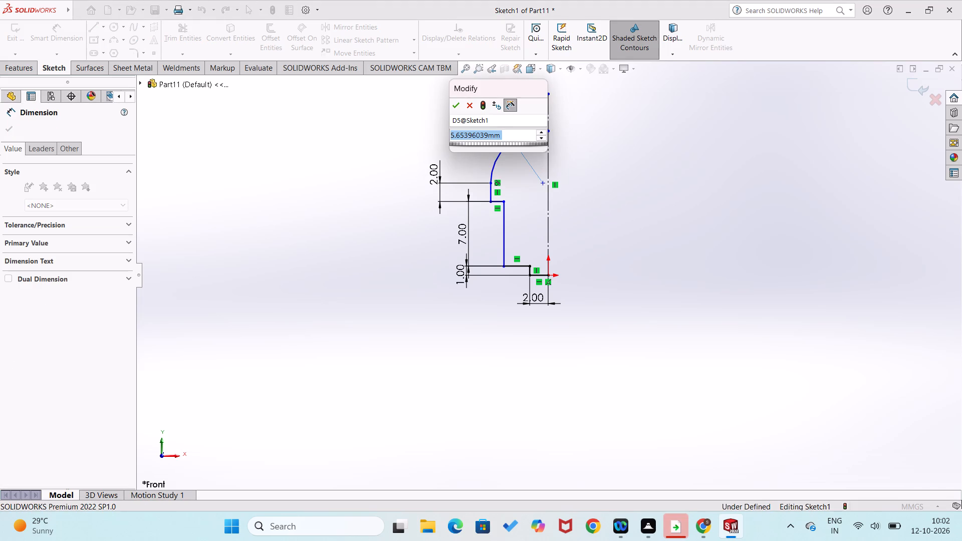
key(6)
key(Return)
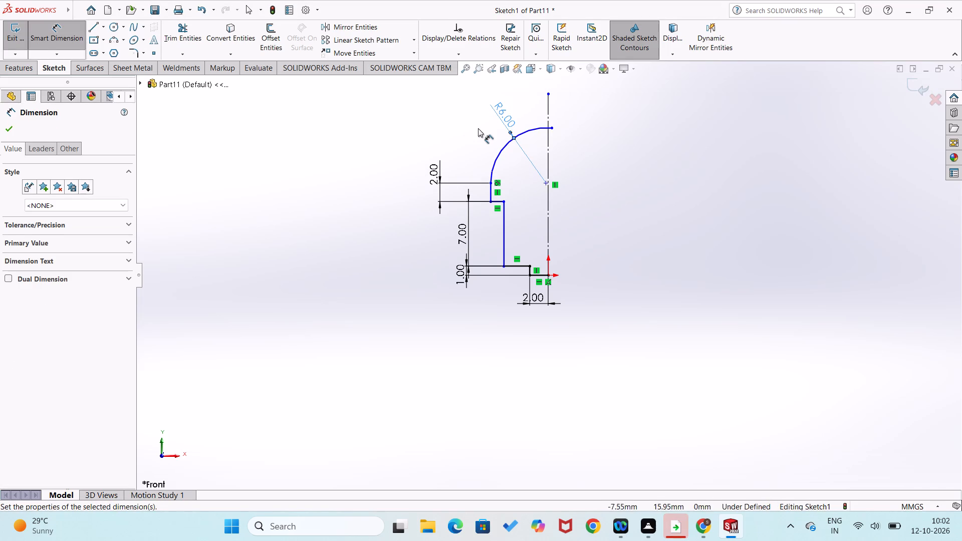
click(478, 128)
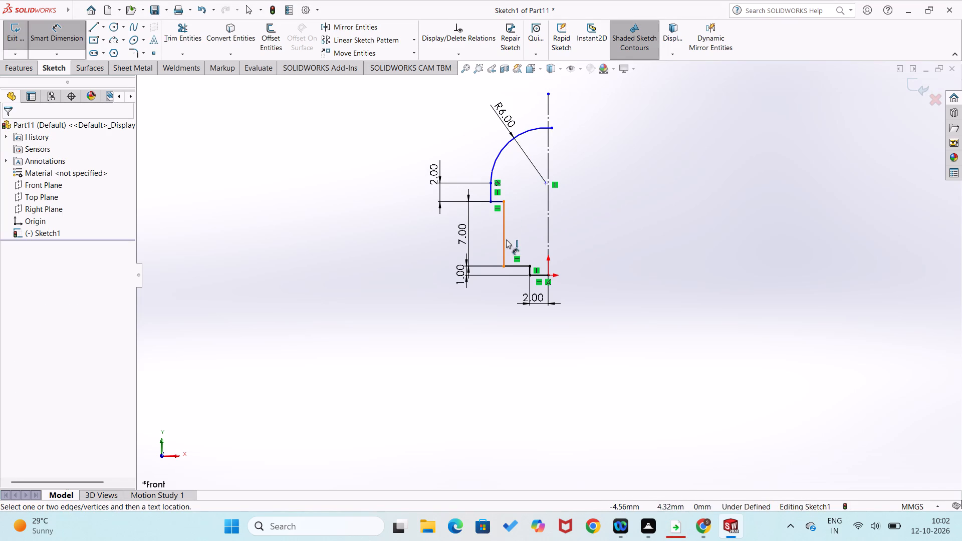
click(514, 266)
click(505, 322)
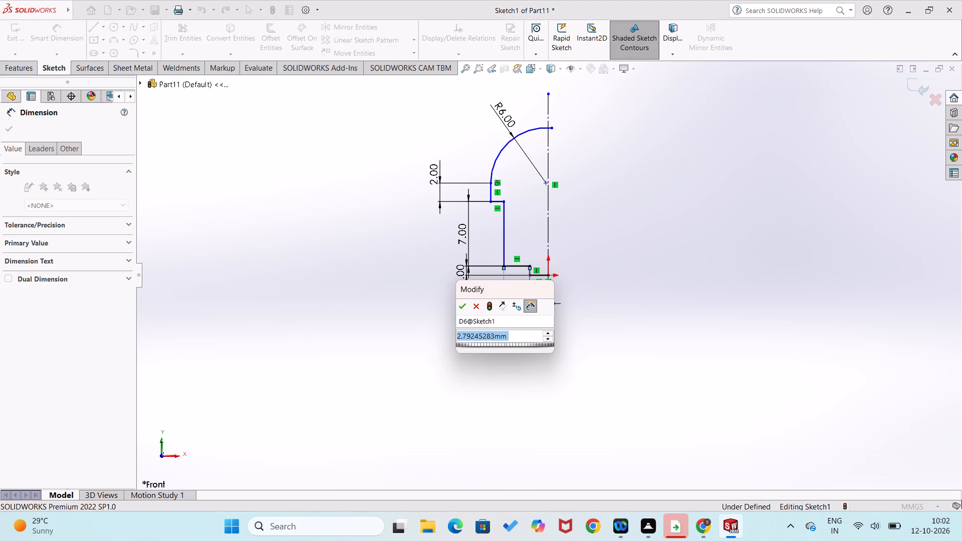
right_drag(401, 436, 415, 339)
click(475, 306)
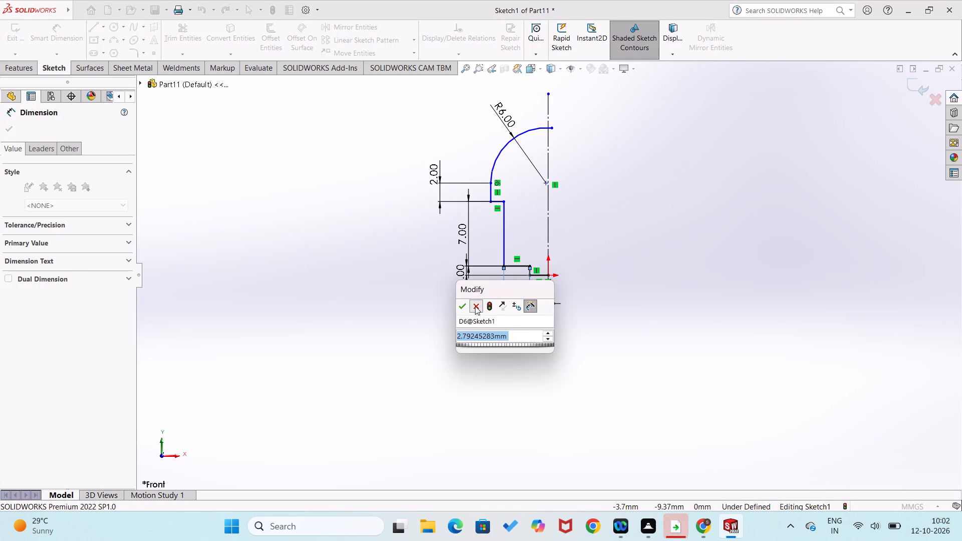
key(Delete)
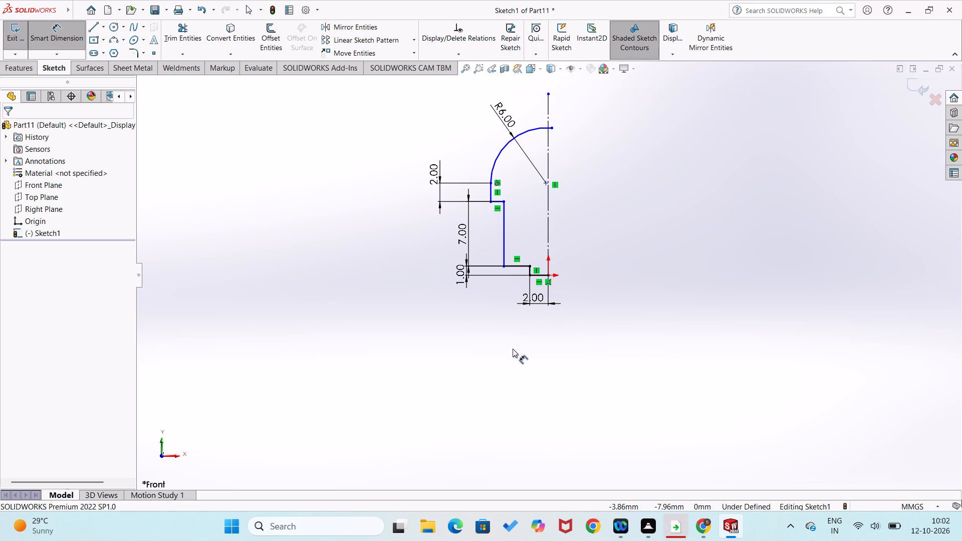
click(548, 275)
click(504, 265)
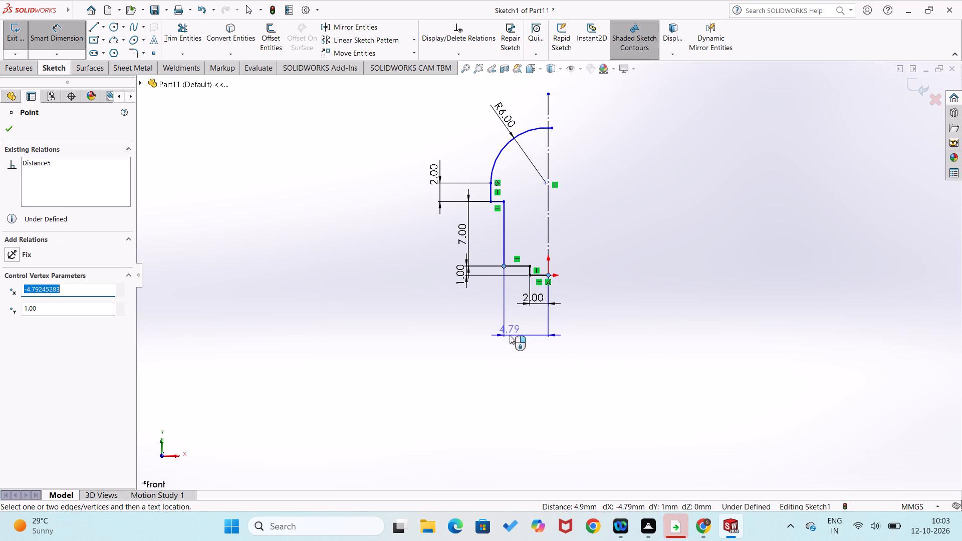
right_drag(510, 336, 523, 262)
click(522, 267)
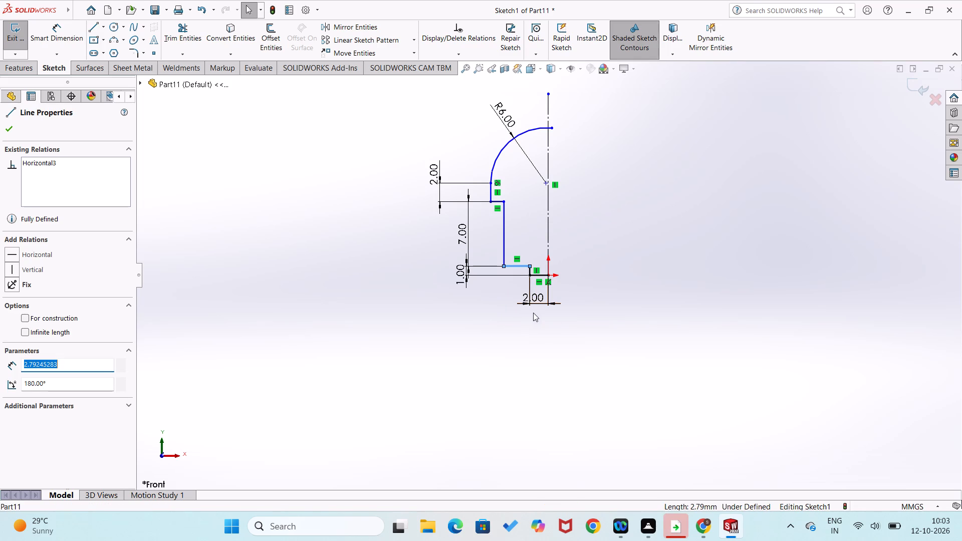
Dimension the horizontal distance from the origin to the lower end of the long vertical line as 3 mm.
right_drag(566, 355, 588, 251)
click(549, 277)
click(504, 264)
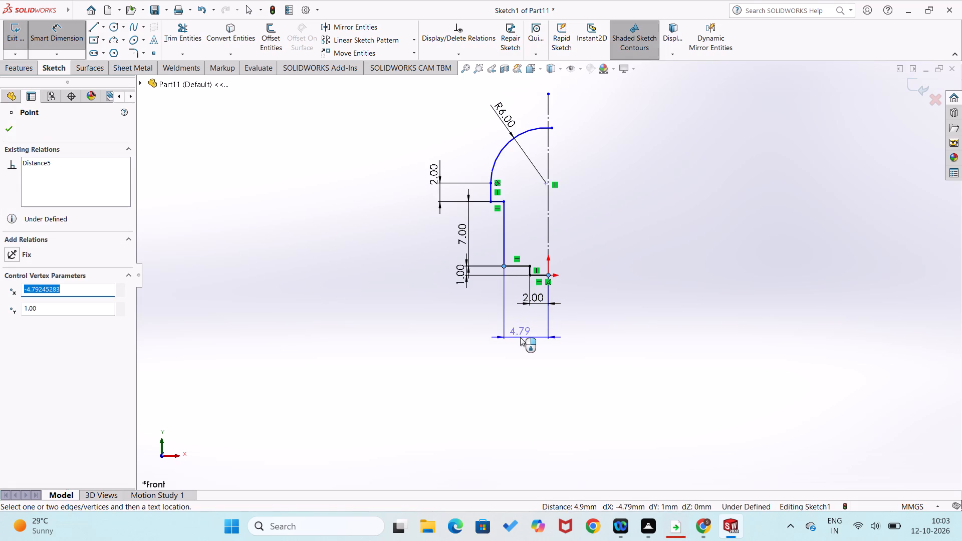
click(520, 337)
key(3)
key(Return)
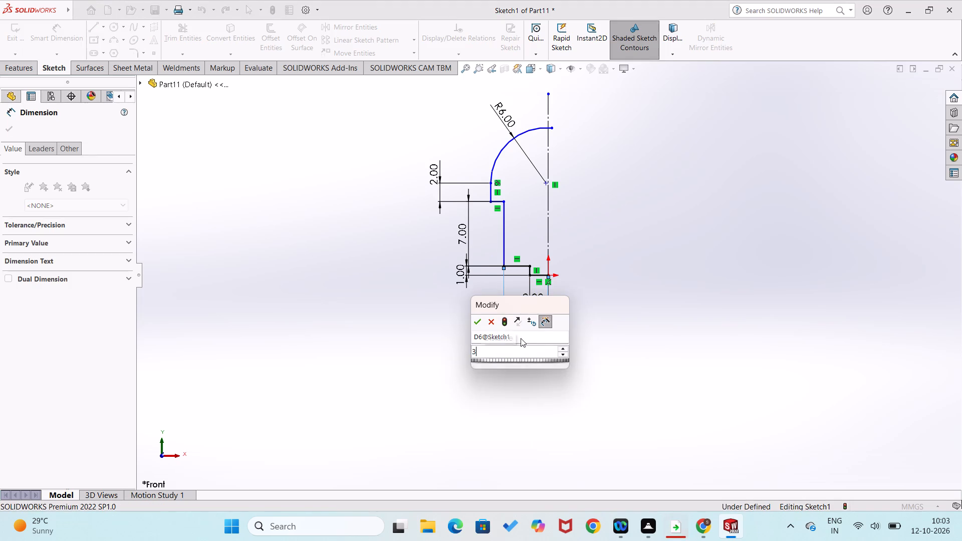
click(495, 332)
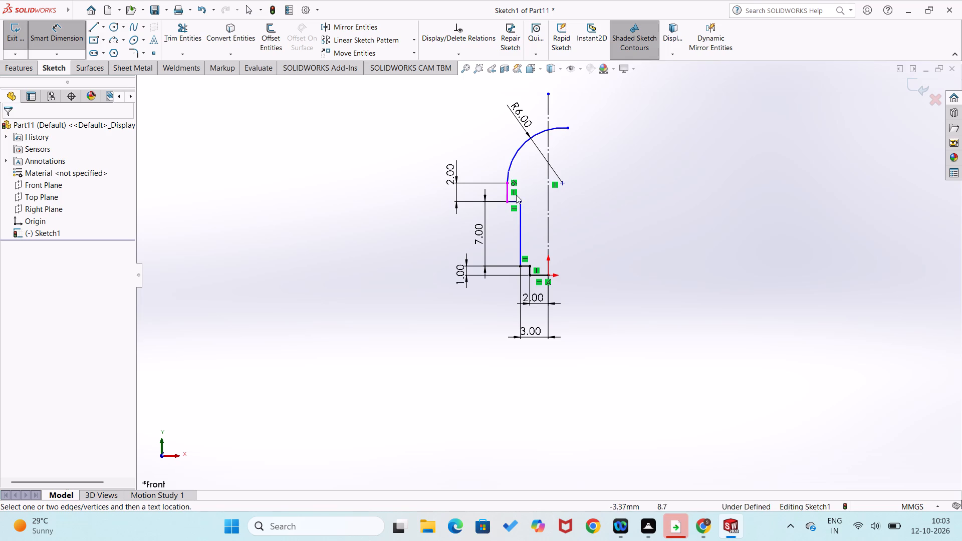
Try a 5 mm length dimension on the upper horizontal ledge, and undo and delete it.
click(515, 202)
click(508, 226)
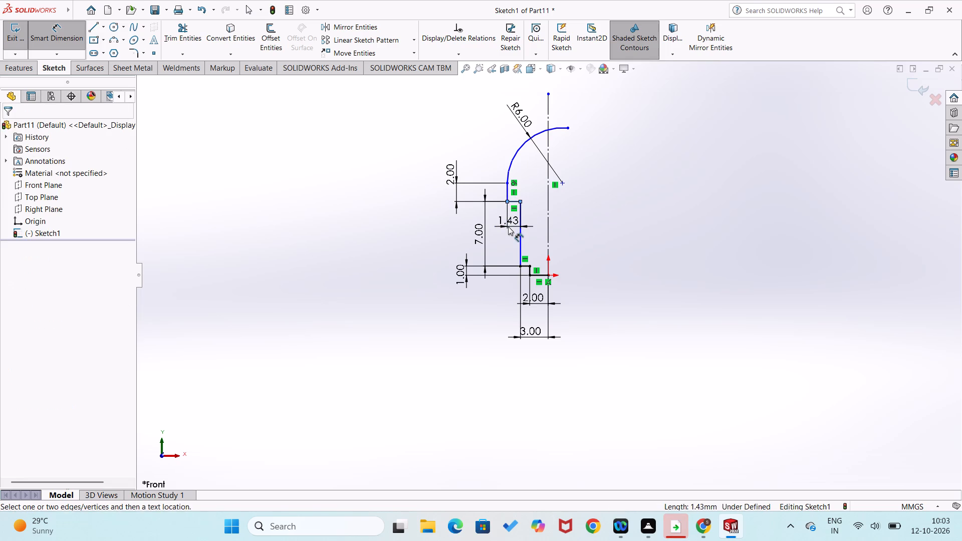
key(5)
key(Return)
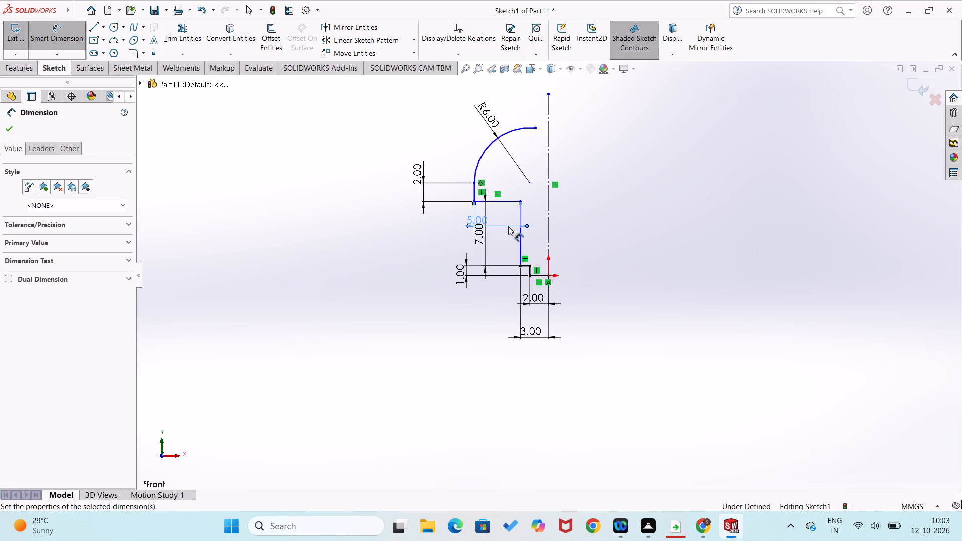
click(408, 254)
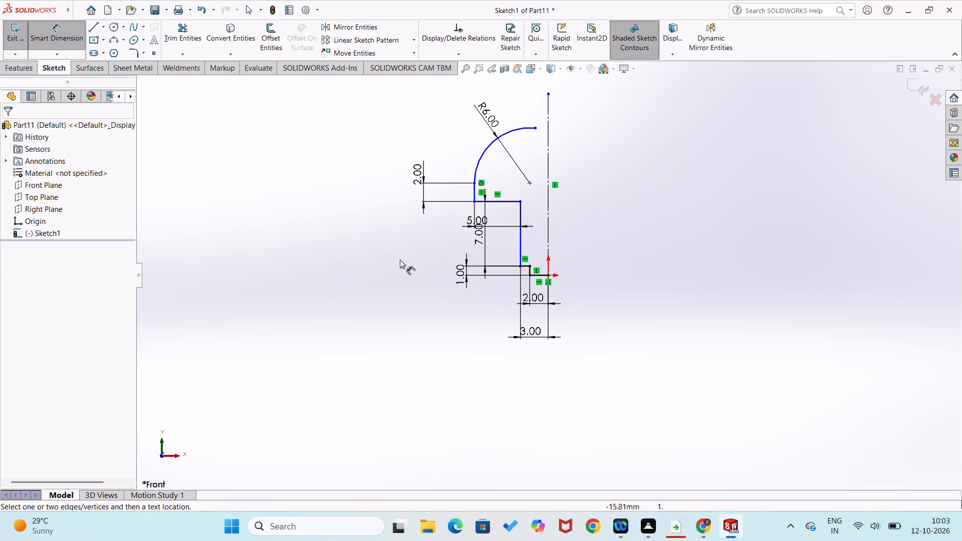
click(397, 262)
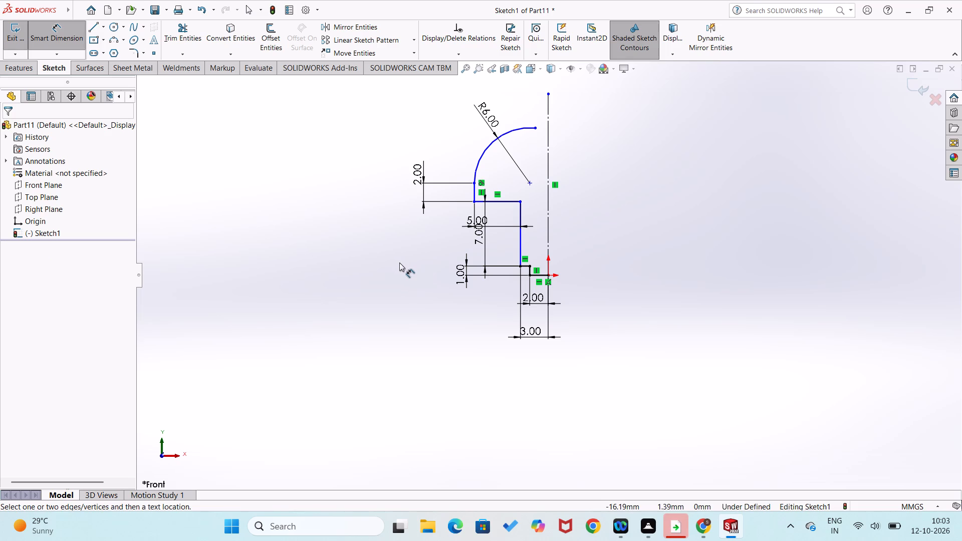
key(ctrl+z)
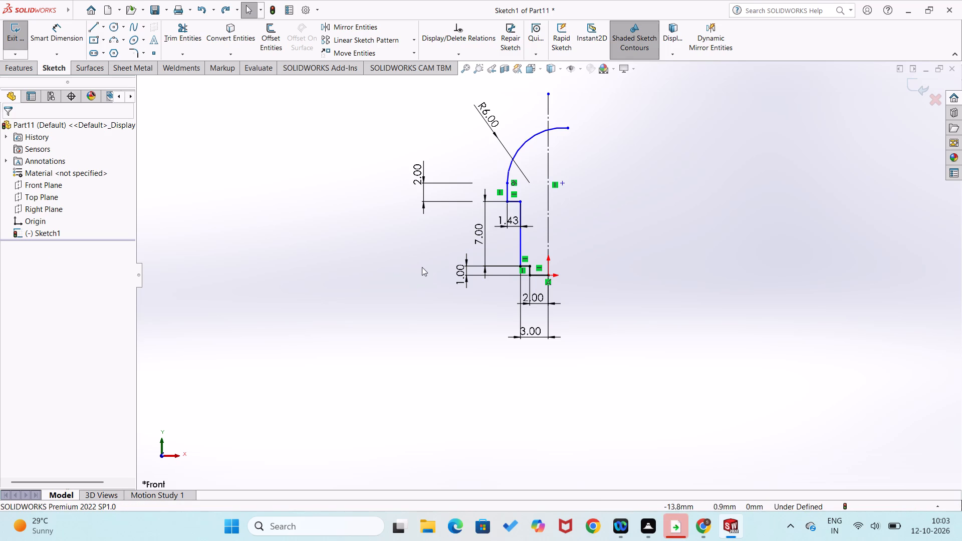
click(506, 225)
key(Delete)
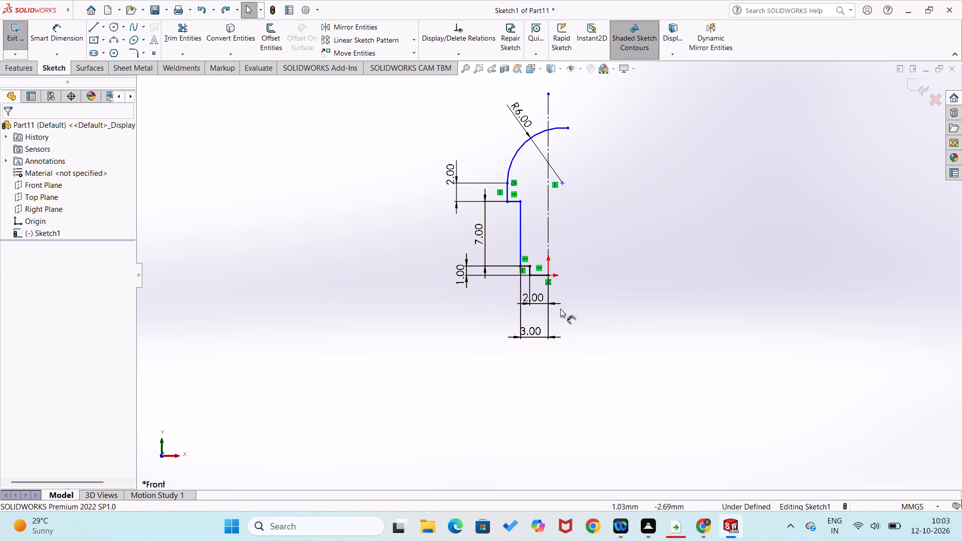
Dimension the horizontal distance from the origin to the outer corner of the upper ledge as 5 mm.
right_drag(570, 302, 565, 202)
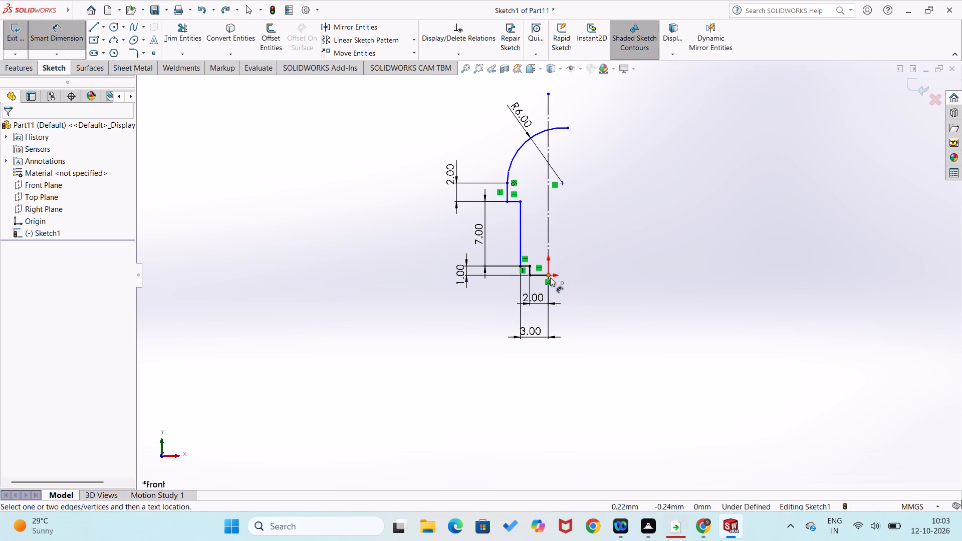
click(550, 278)
click(506, 201)
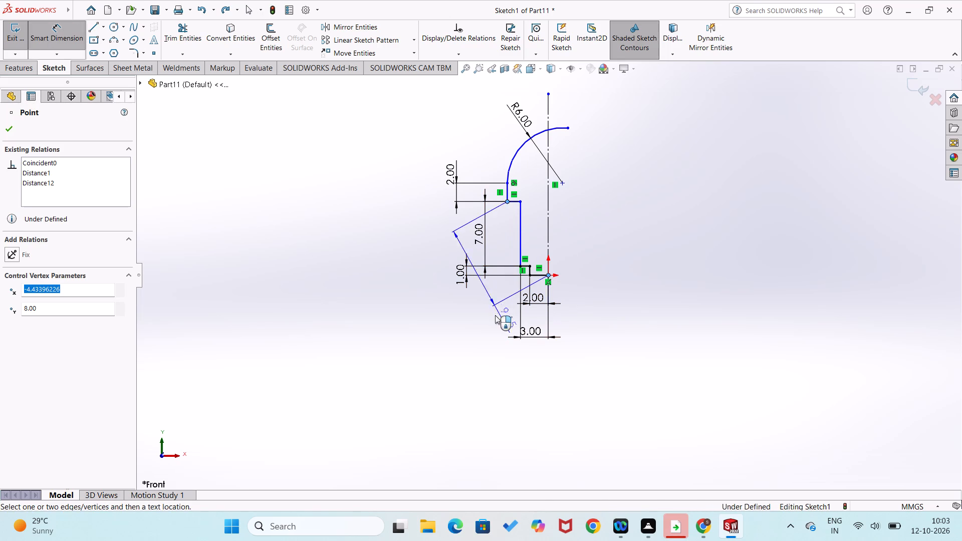
click(525, 362)
key(5)
key(Return)
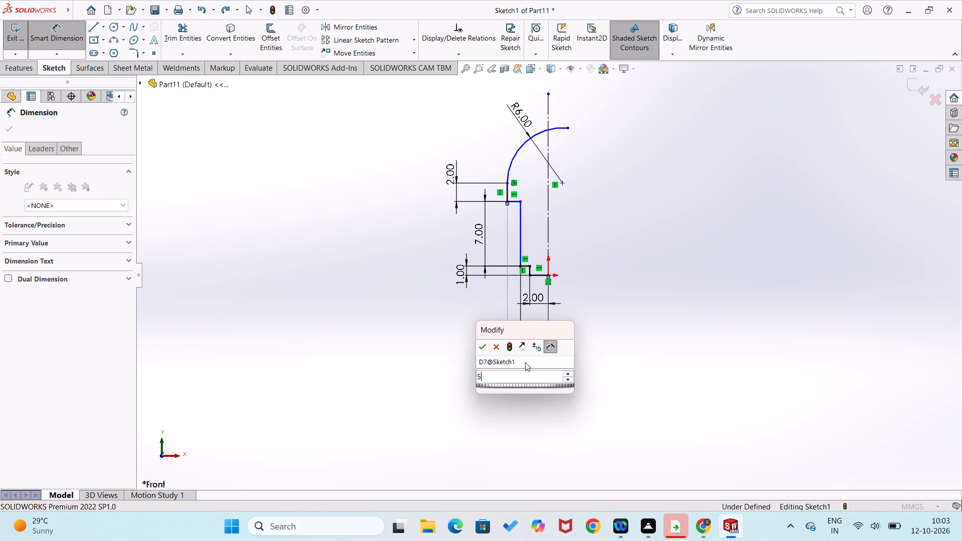
click(391, 409)
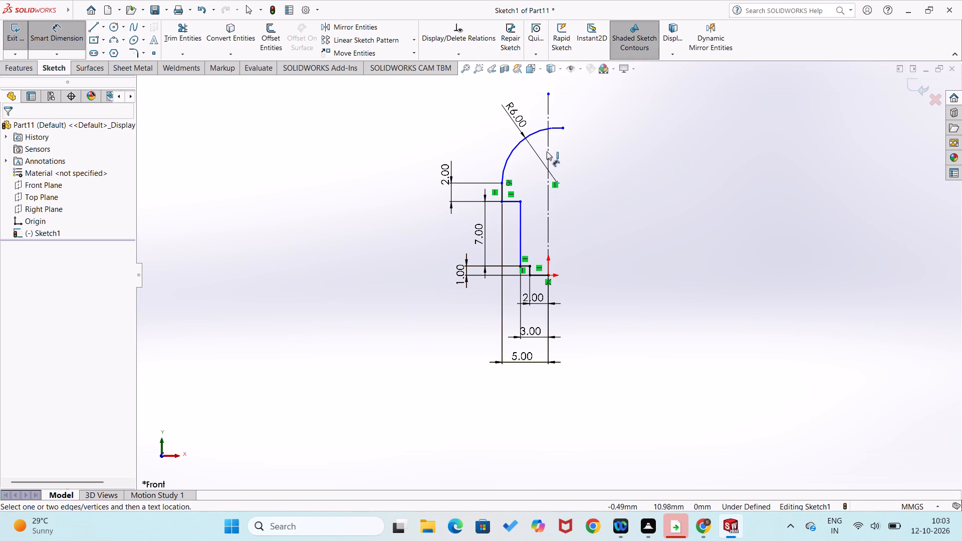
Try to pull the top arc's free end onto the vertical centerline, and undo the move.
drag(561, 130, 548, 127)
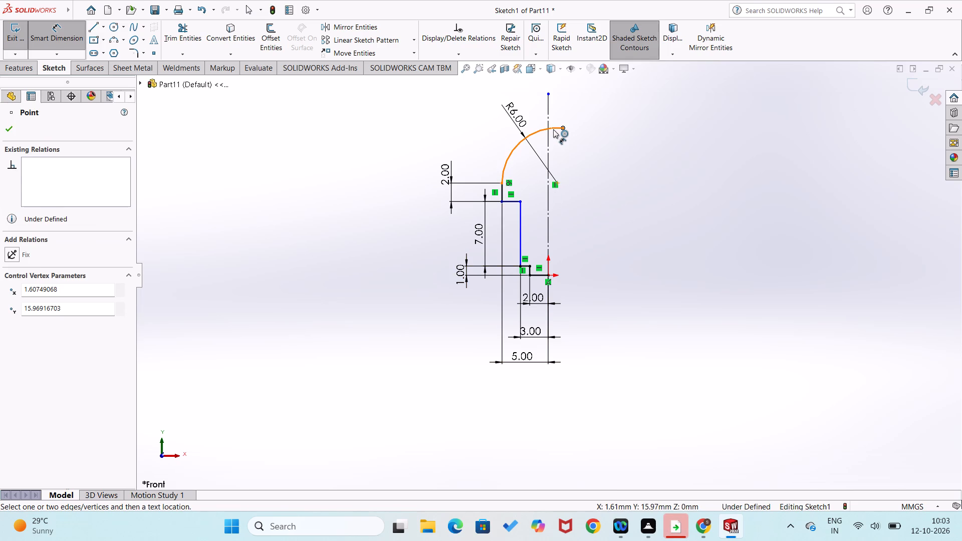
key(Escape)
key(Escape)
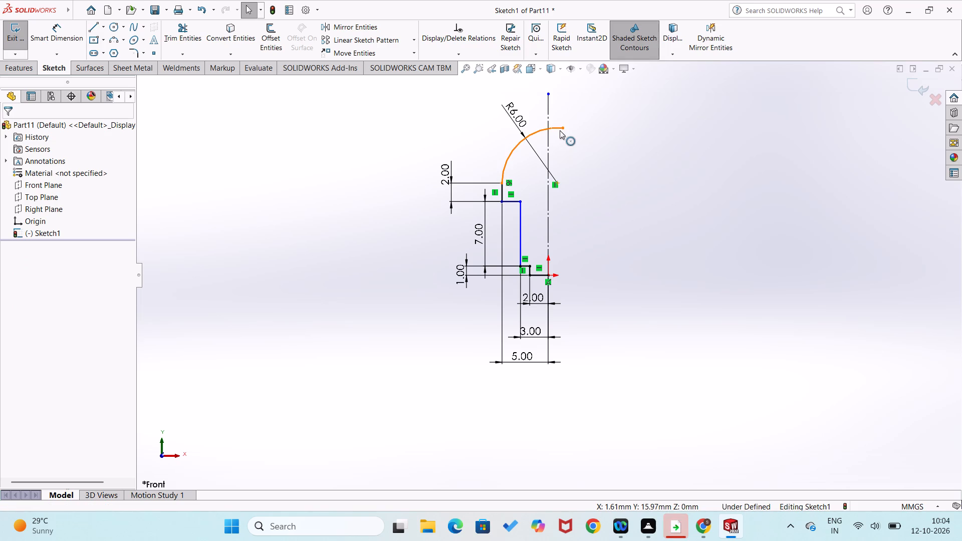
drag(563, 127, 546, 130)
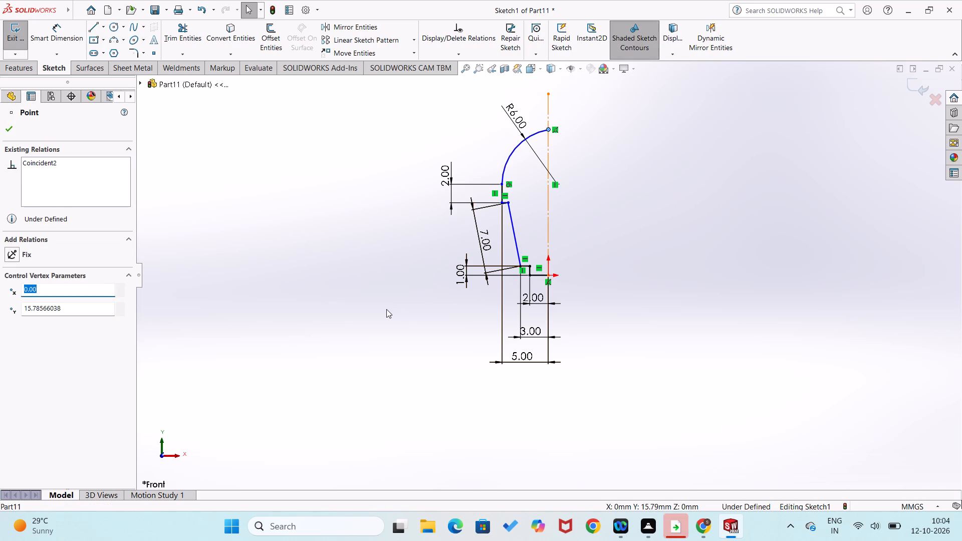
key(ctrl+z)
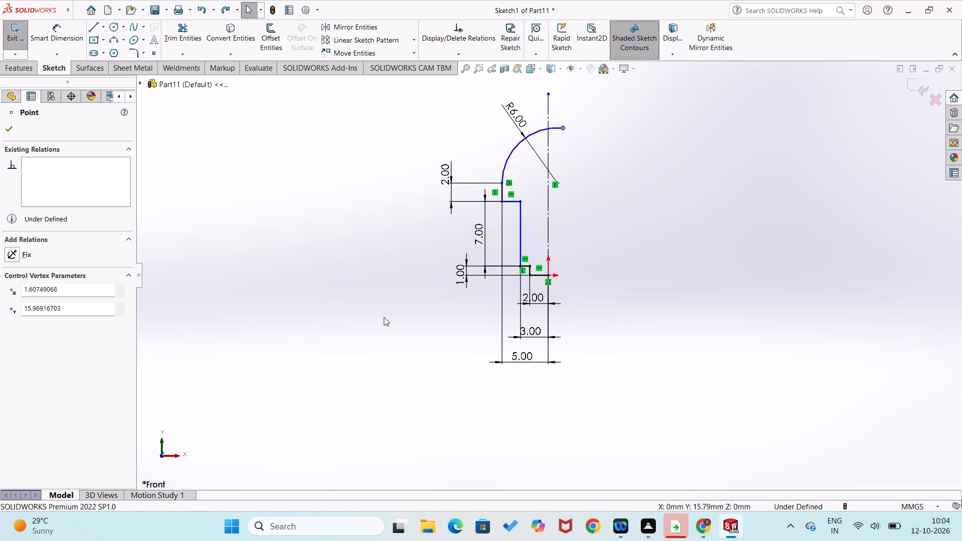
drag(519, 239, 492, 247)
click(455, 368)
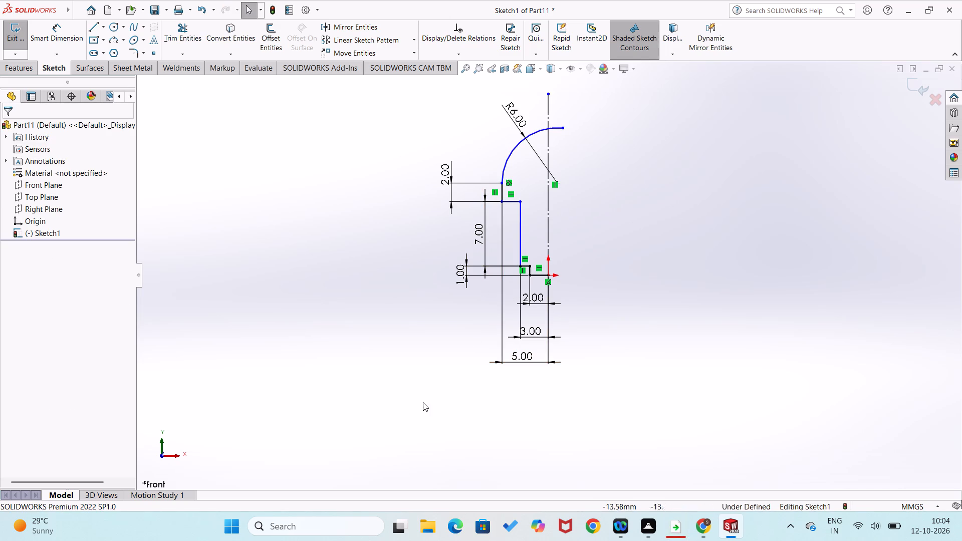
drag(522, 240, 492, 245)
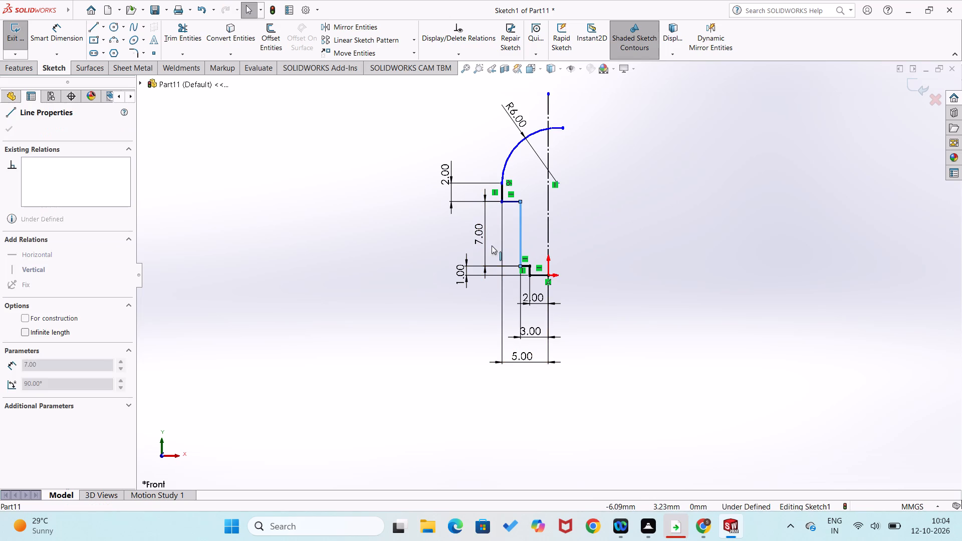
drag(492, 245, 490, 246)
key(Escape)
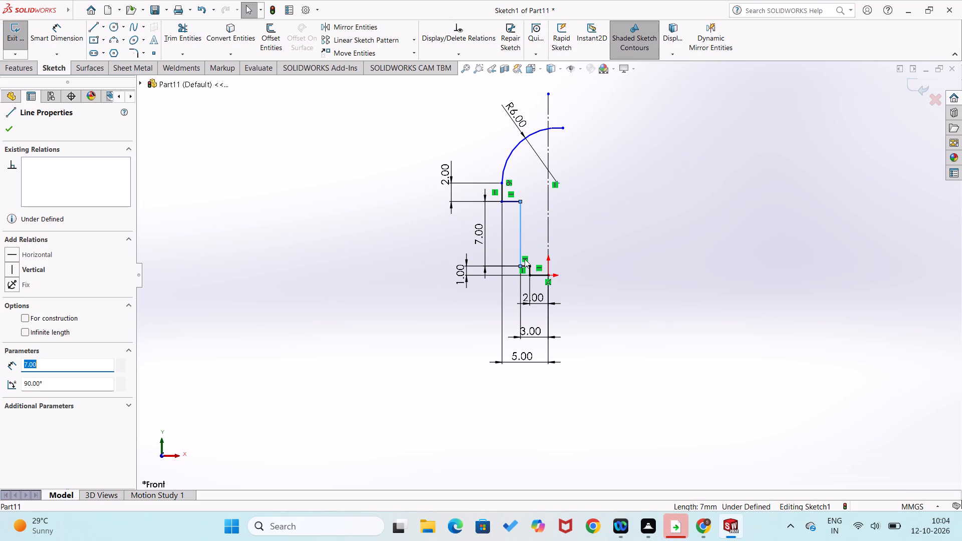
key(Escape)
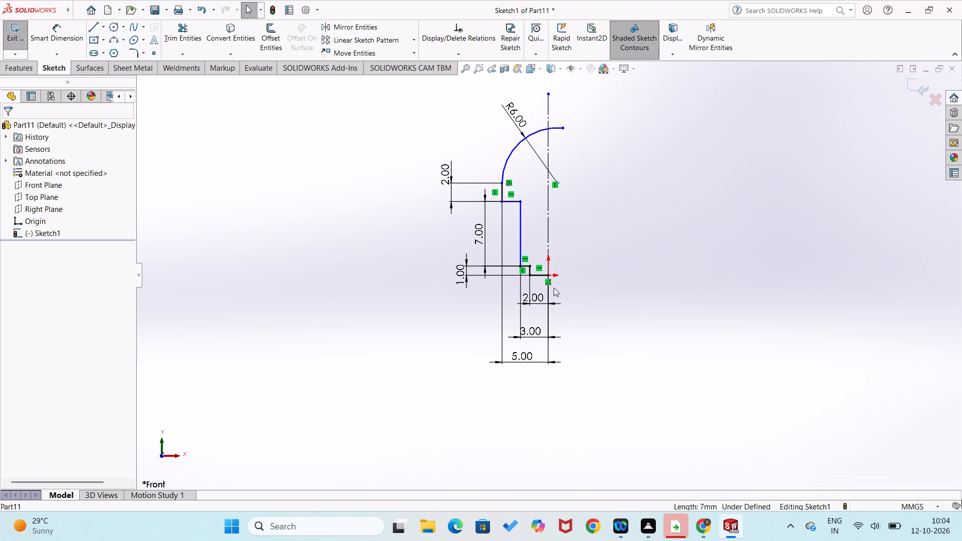
Add a vertical relation between the origin and the free end of the top arc.
scroll(561, 195, down, 2)
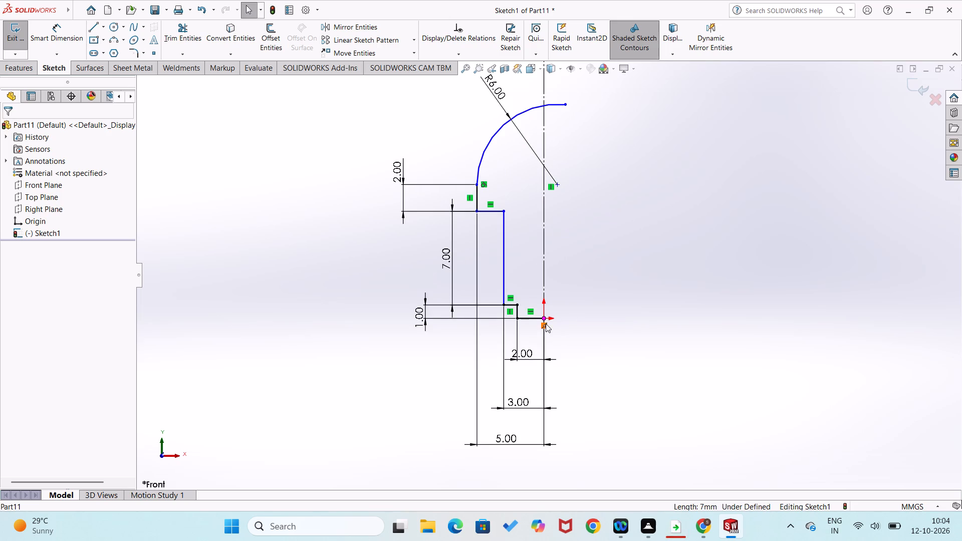
click(567, 103)
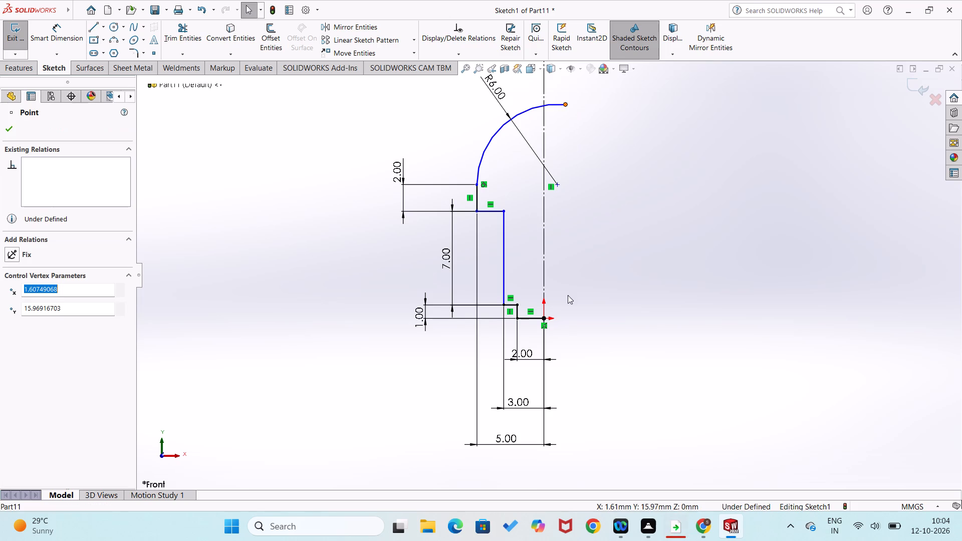
click(545, 318)
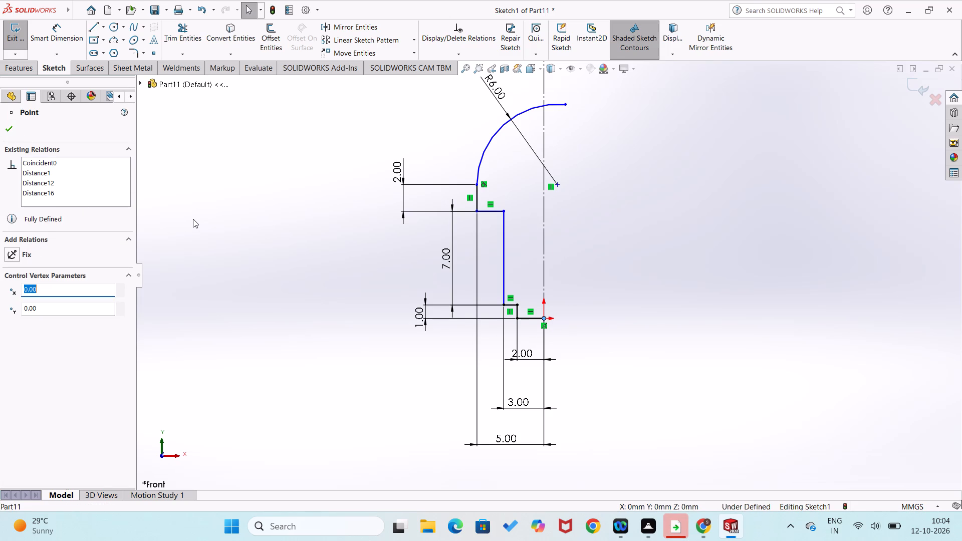
key(Escape)
click(544, 319)
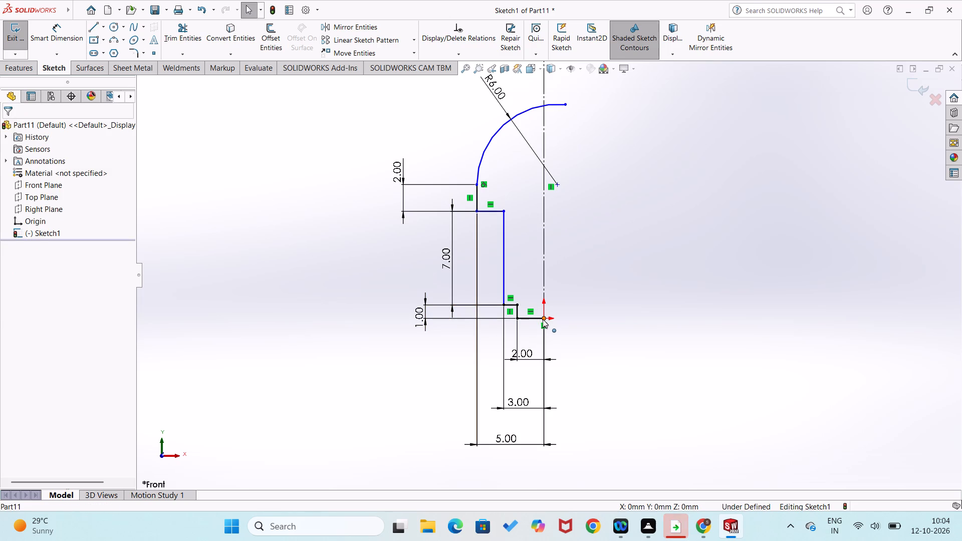
ctrl+click(566, 105)
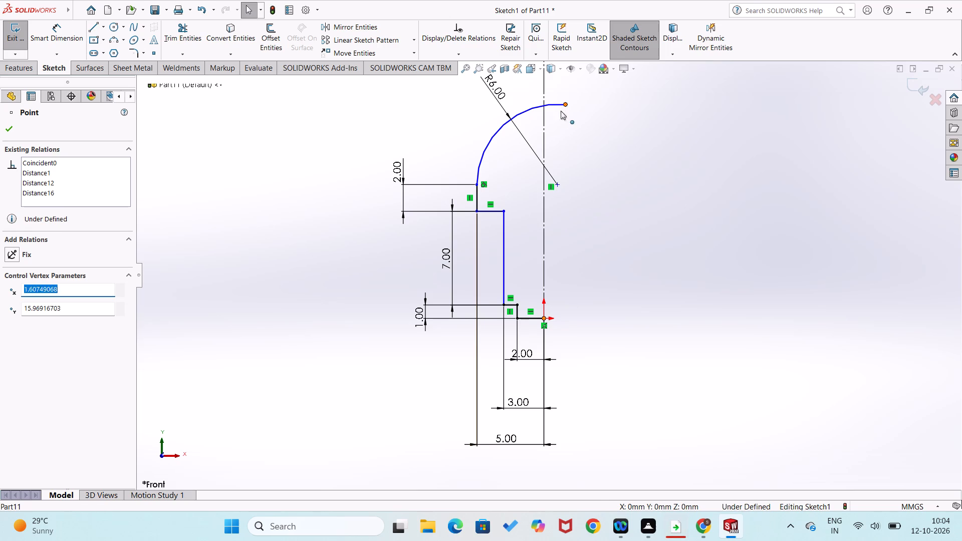
click(7, 250)
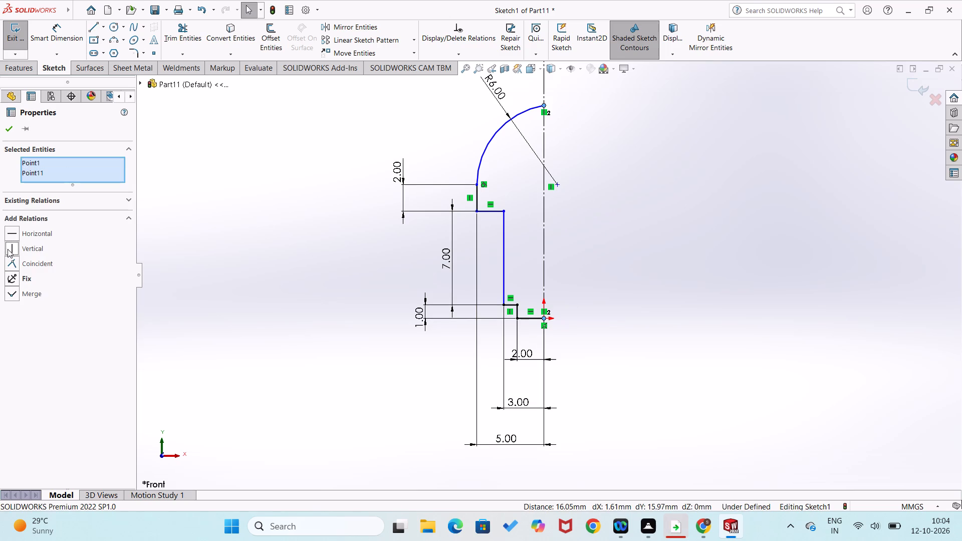
click(5, 123)
click(163, 272)
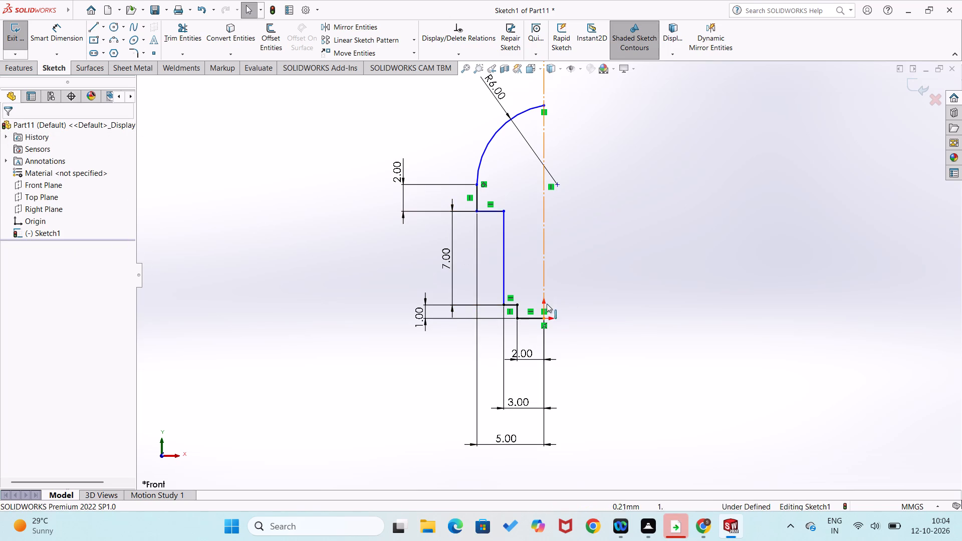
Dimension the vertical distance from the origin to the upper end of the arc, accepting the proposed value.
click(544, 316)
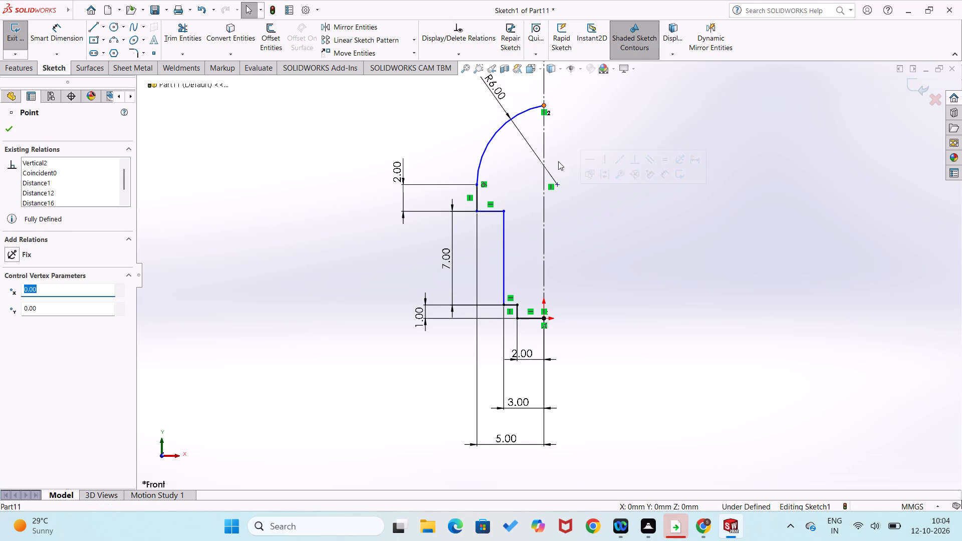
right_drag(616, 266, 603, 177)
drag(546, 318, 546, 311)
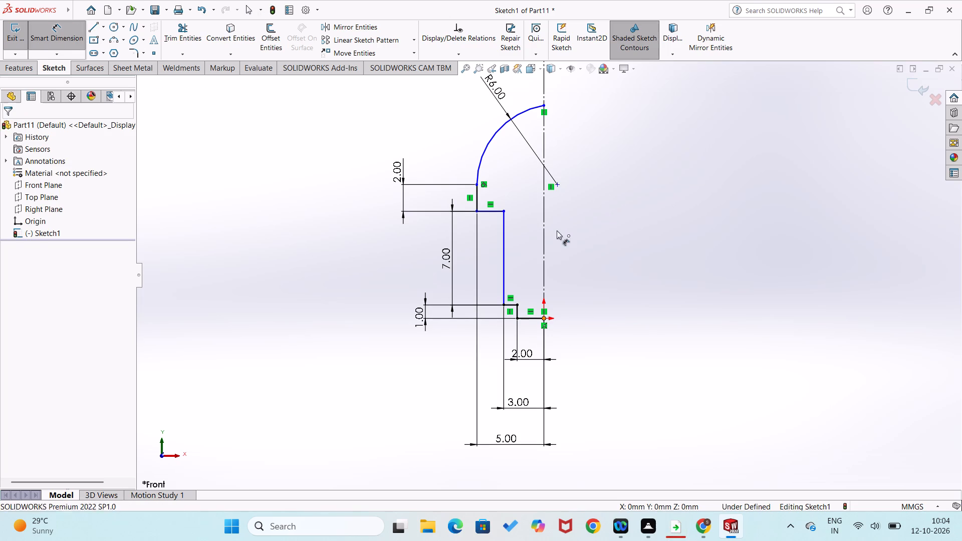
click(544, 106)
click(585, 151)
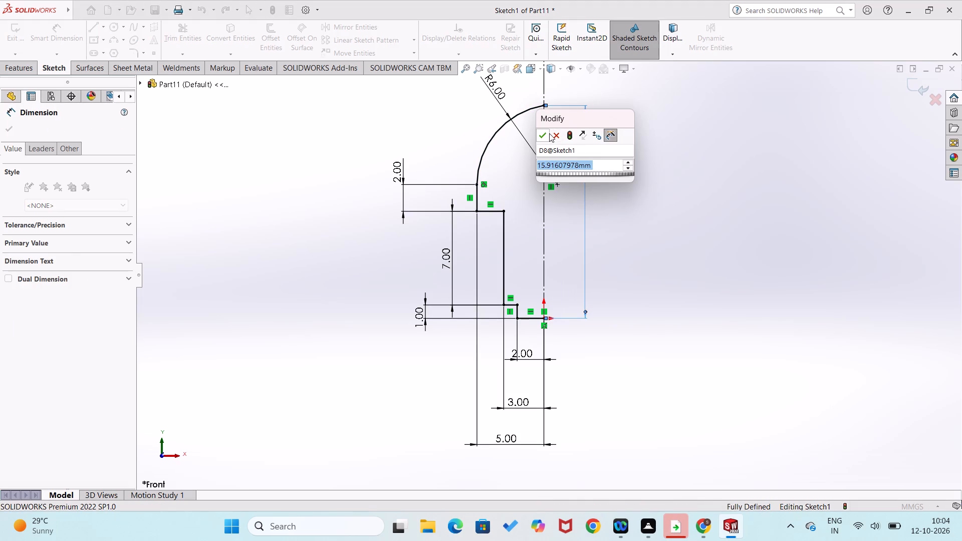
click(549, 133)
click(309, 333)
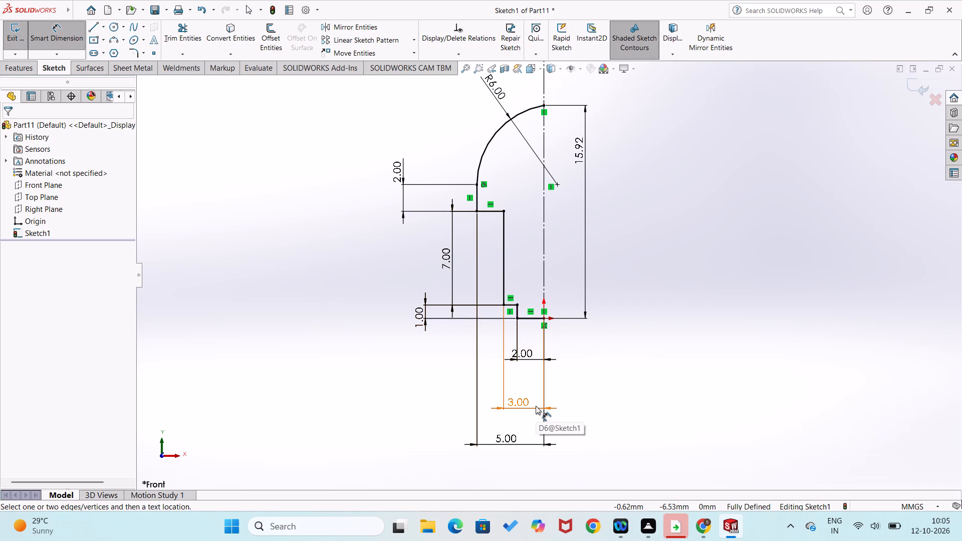
Revolve the profile 360° about the vertical centerline, letting the open sketch be closed automatically, and inspect the solid.
click(22, 67)
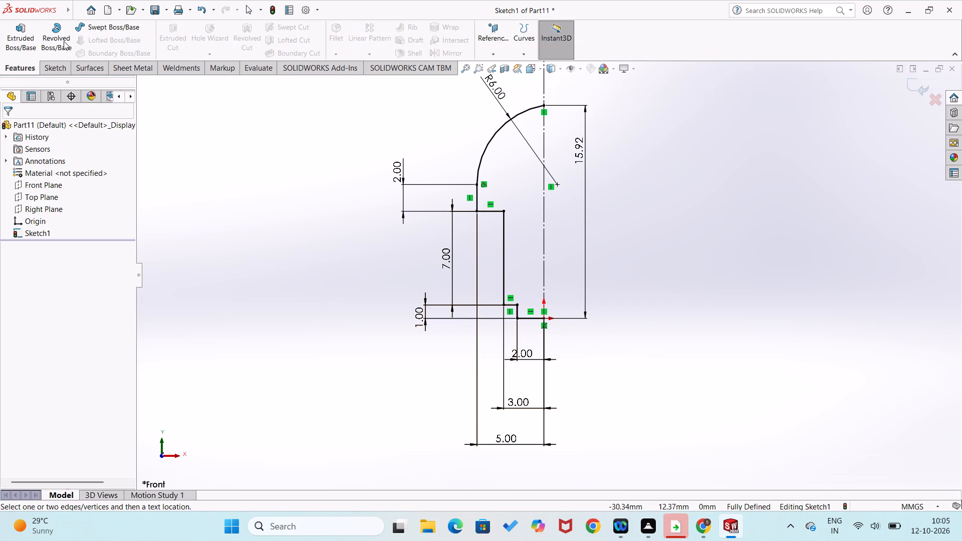
click(67, 40)
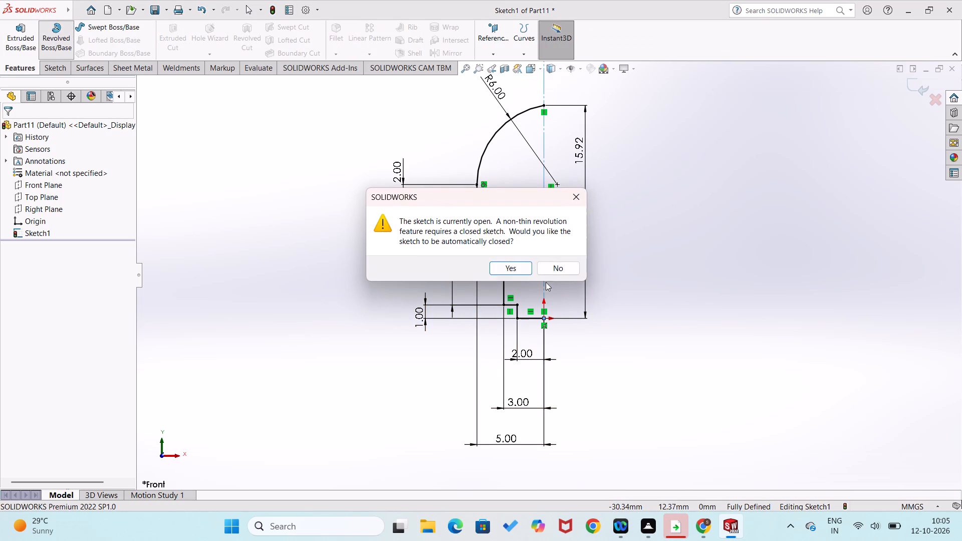
click(513, 269)
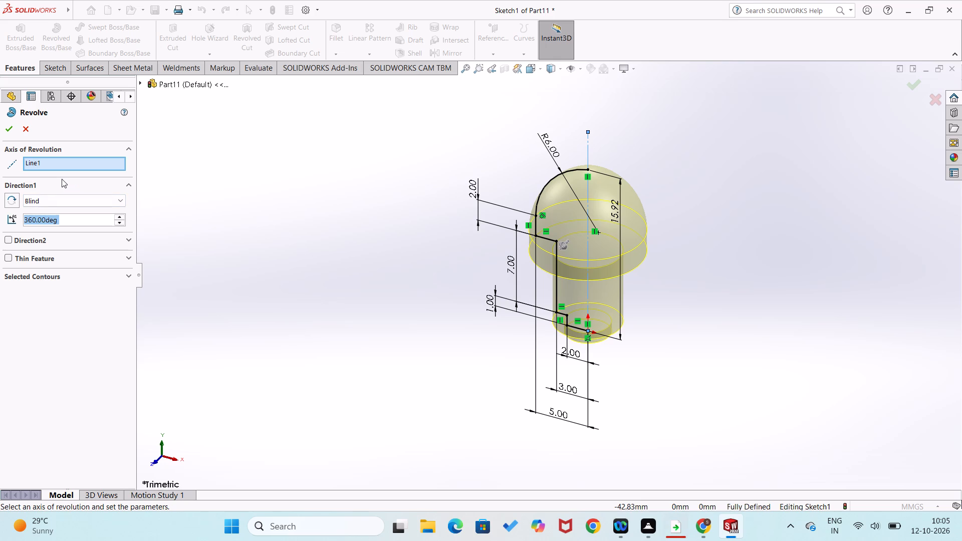
click(6, 132)
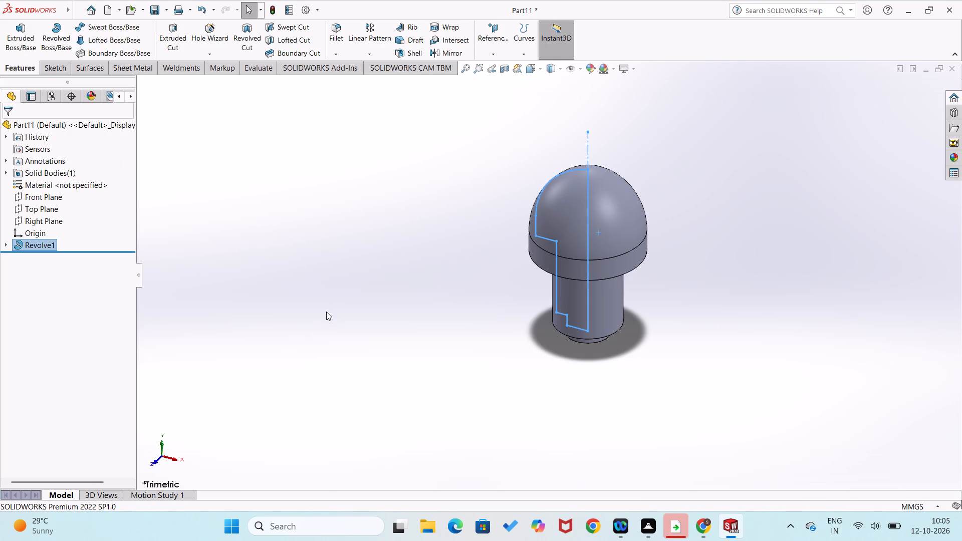
click(326, 312)
middle_drag(348, 327, 453, 291)
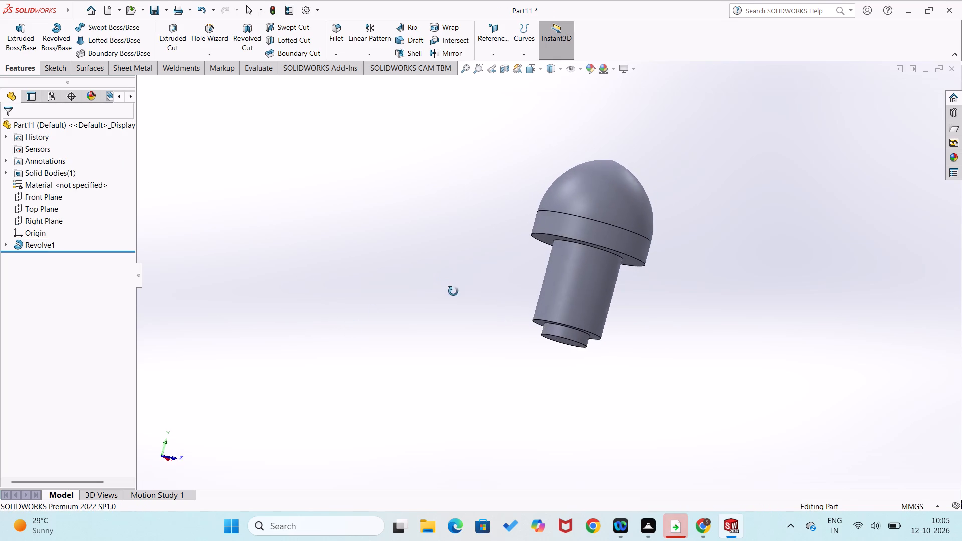
middle_drag(453, 291, 428, 345)
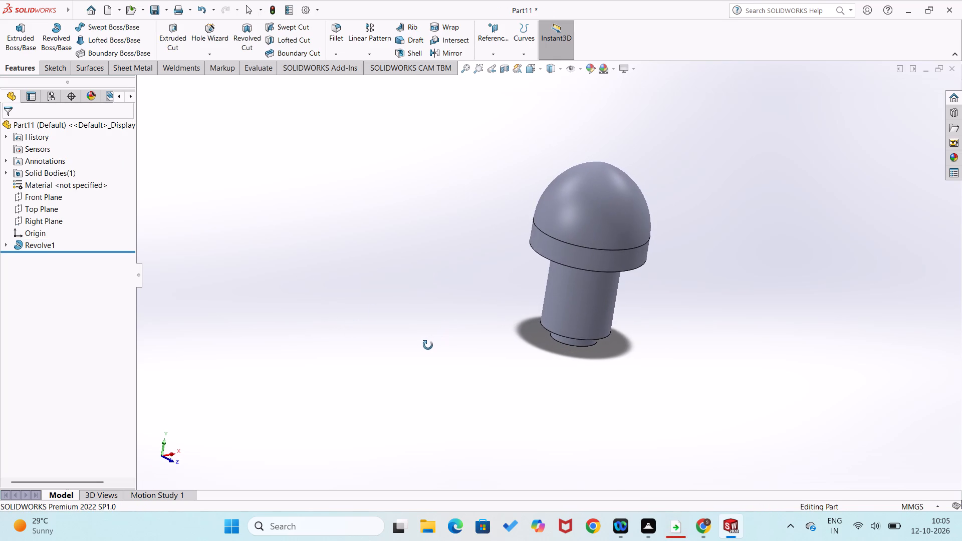
middle_drag(428, 345, 426, 346)
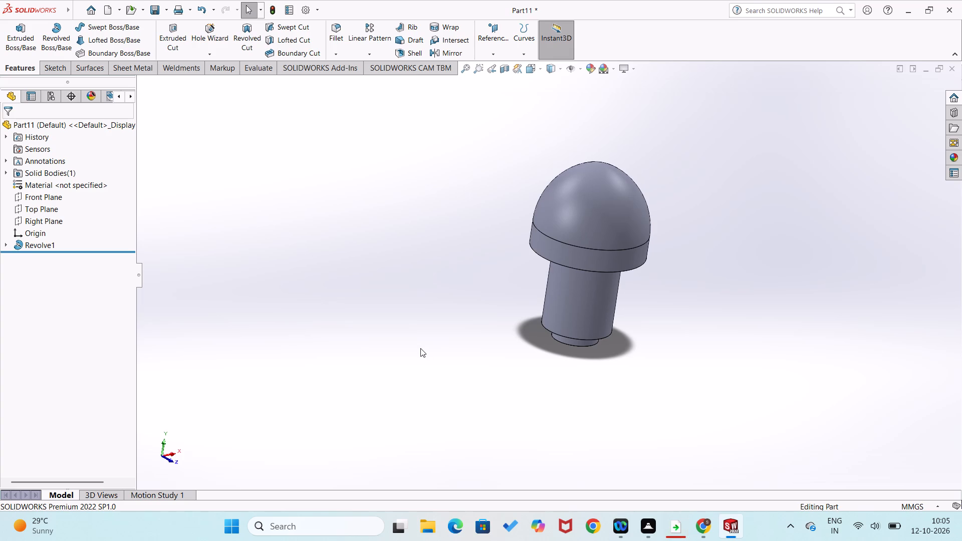
Undo the revolve to return to editing the profile sketch.
key(ctrl+z)
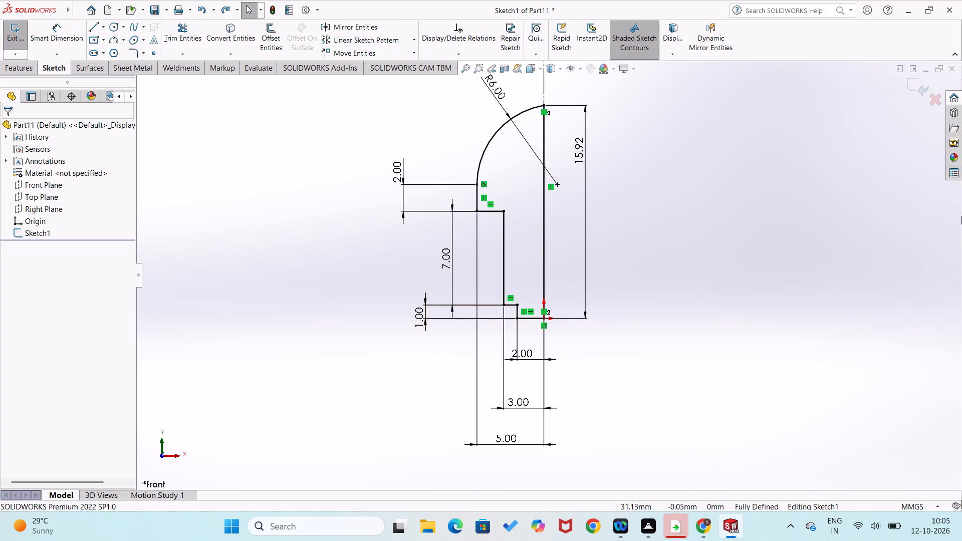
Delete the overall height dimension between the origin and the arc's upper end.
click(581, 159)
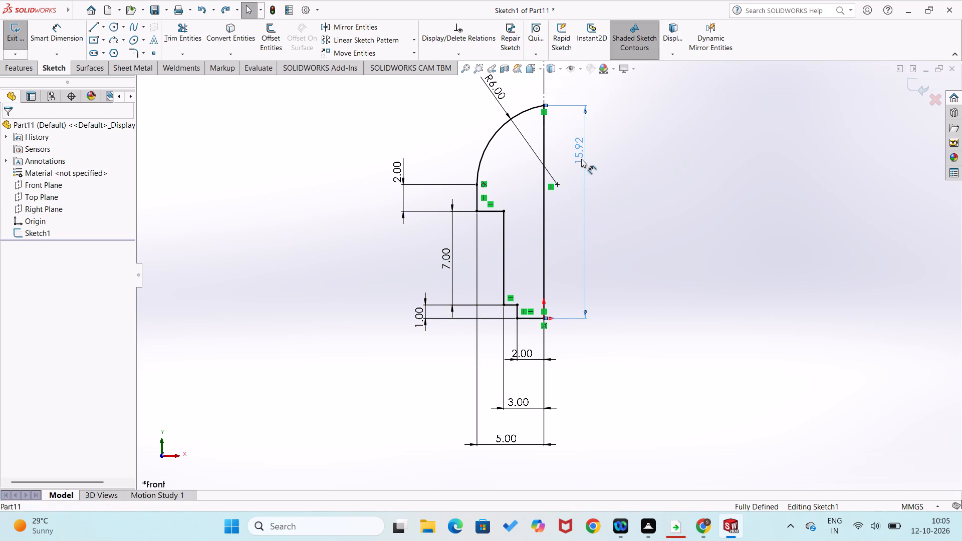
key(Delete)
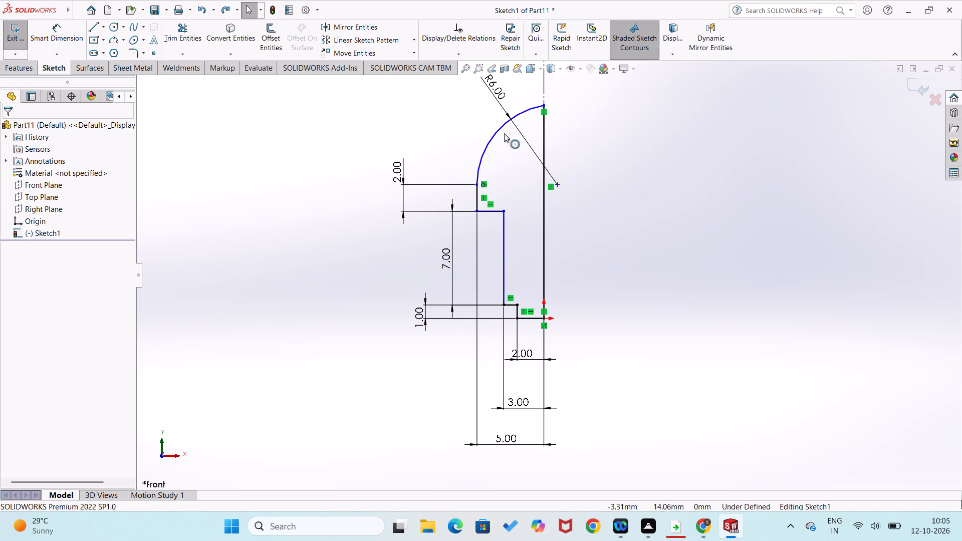
Delete the 6 mm radius arc from the top of the profile.
click(499, 132)
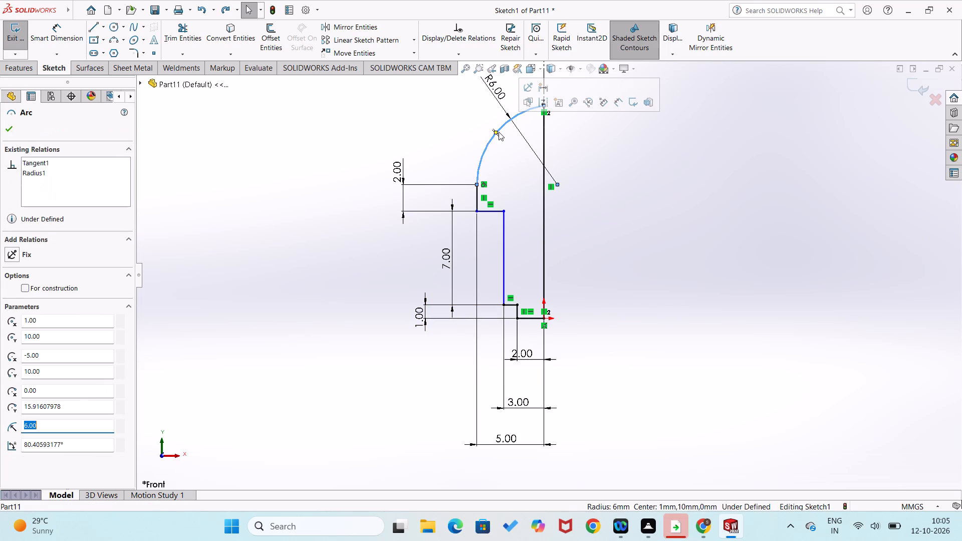
key(Delete)
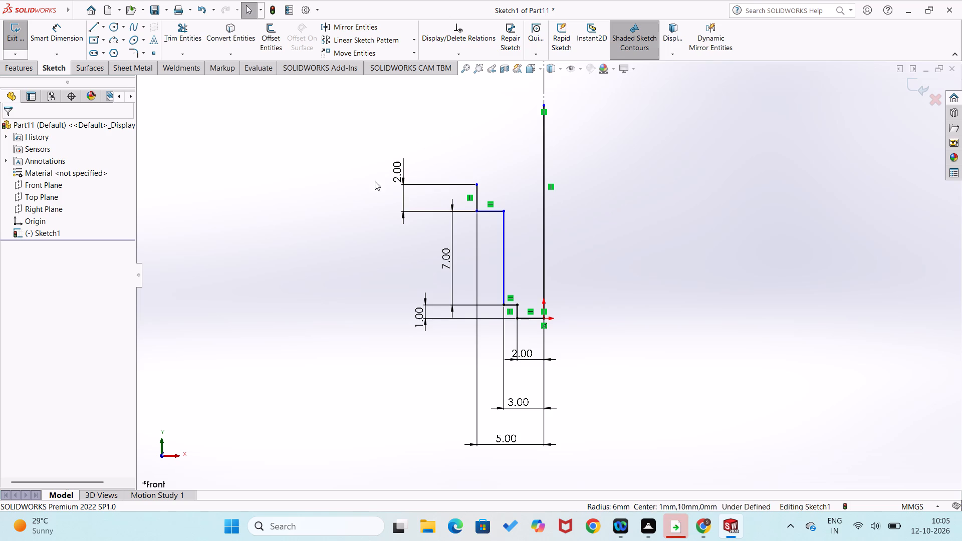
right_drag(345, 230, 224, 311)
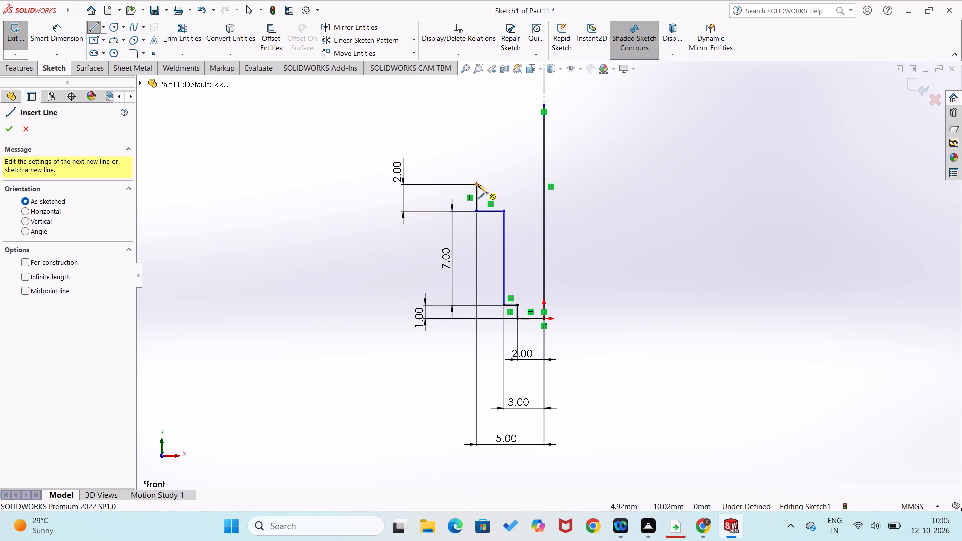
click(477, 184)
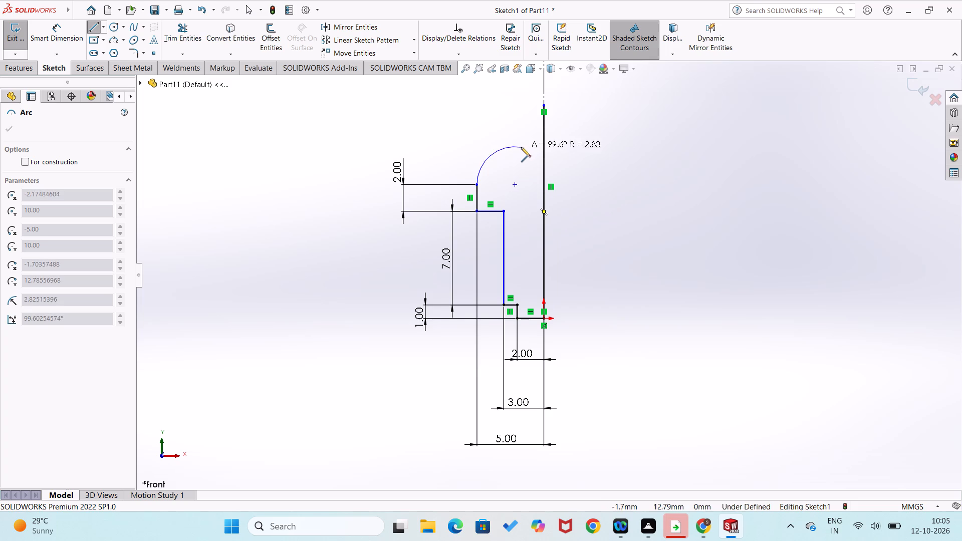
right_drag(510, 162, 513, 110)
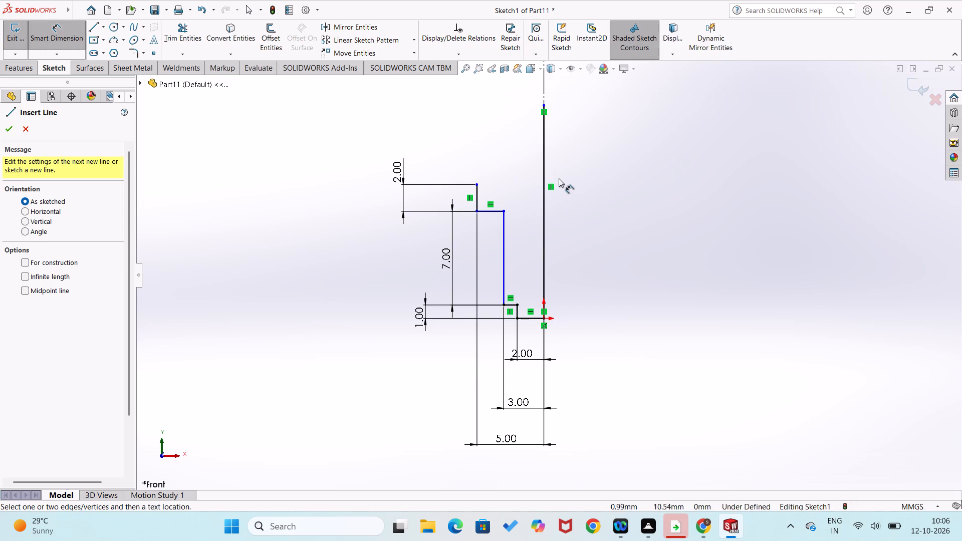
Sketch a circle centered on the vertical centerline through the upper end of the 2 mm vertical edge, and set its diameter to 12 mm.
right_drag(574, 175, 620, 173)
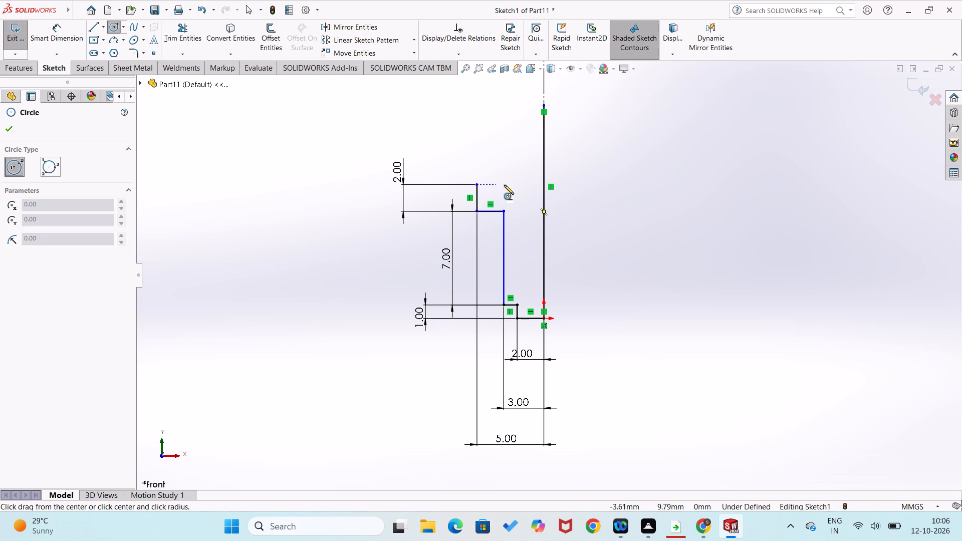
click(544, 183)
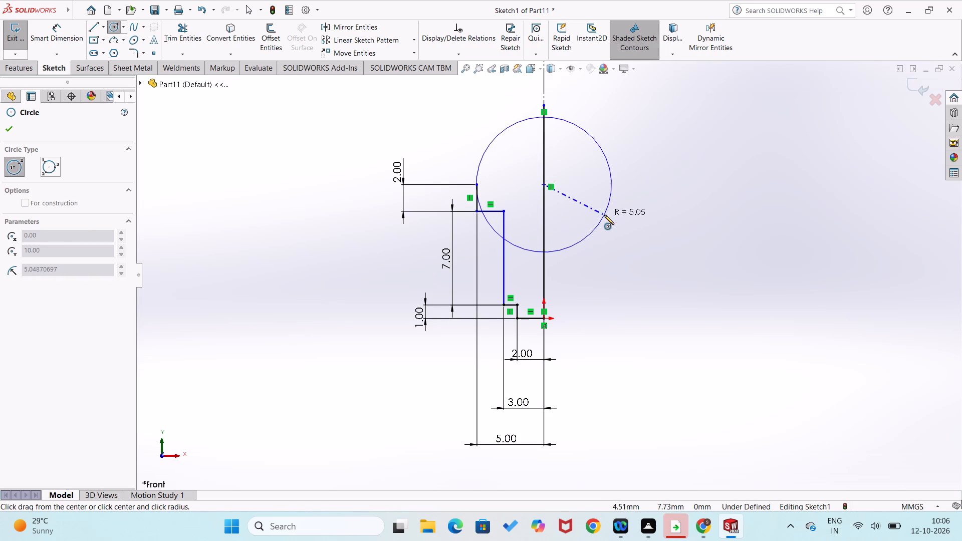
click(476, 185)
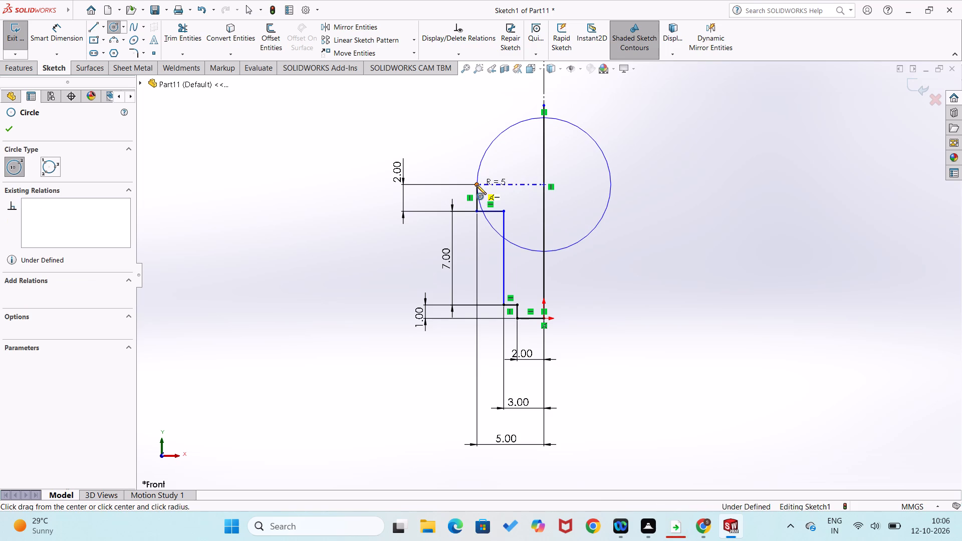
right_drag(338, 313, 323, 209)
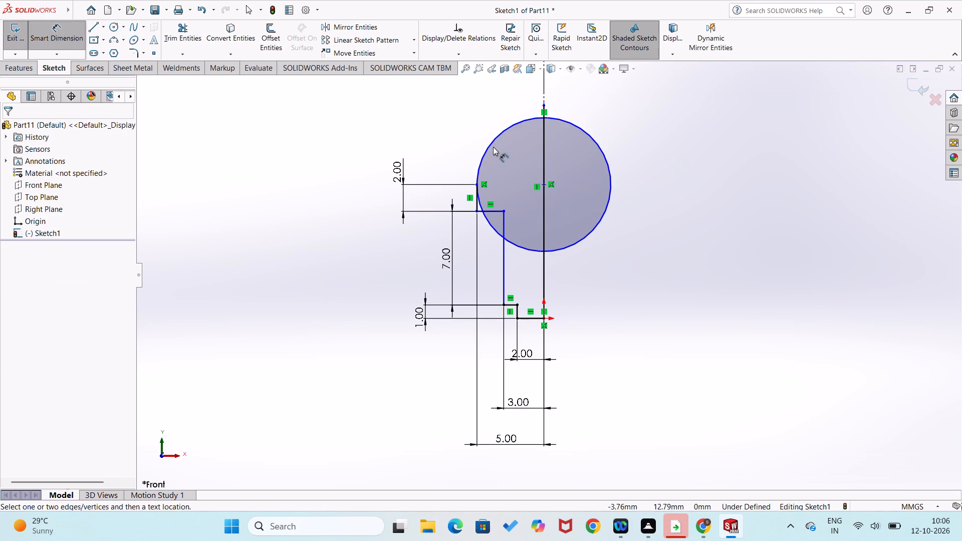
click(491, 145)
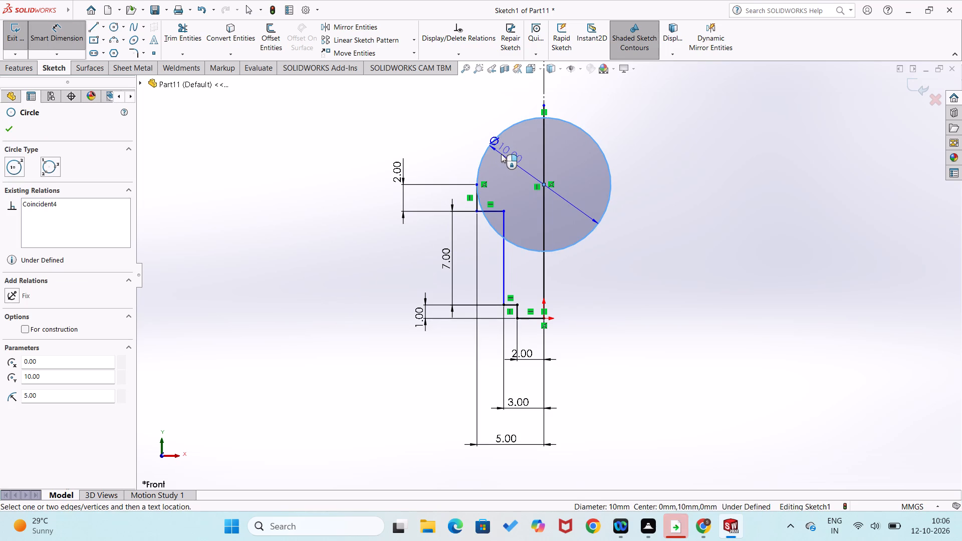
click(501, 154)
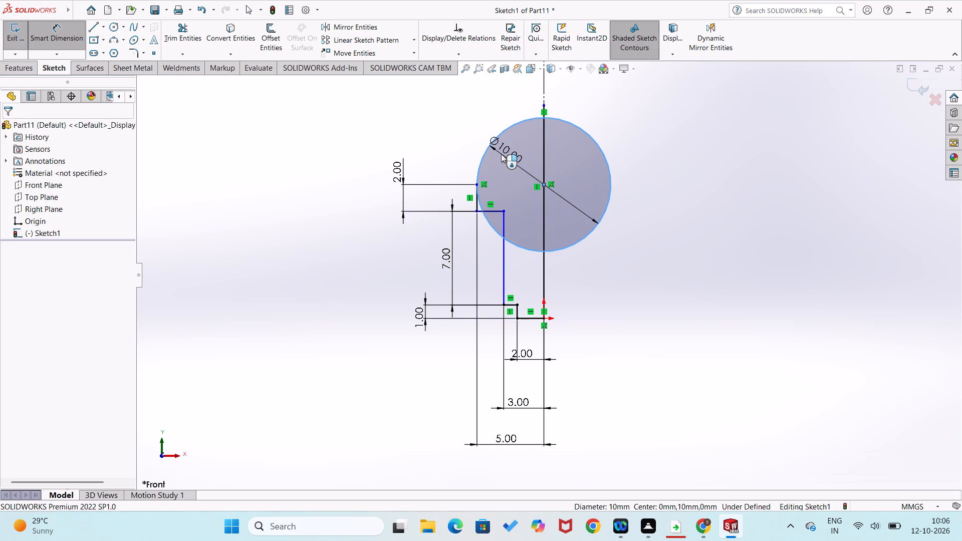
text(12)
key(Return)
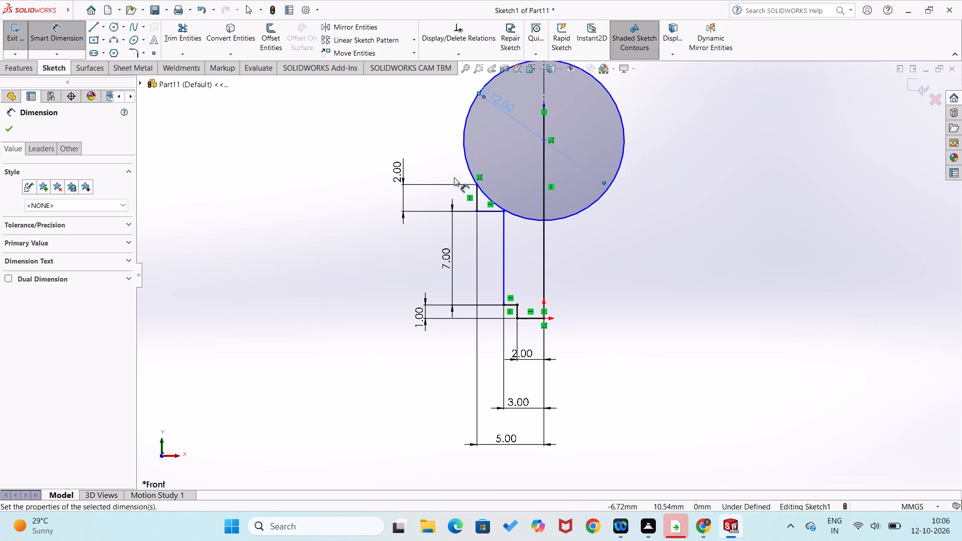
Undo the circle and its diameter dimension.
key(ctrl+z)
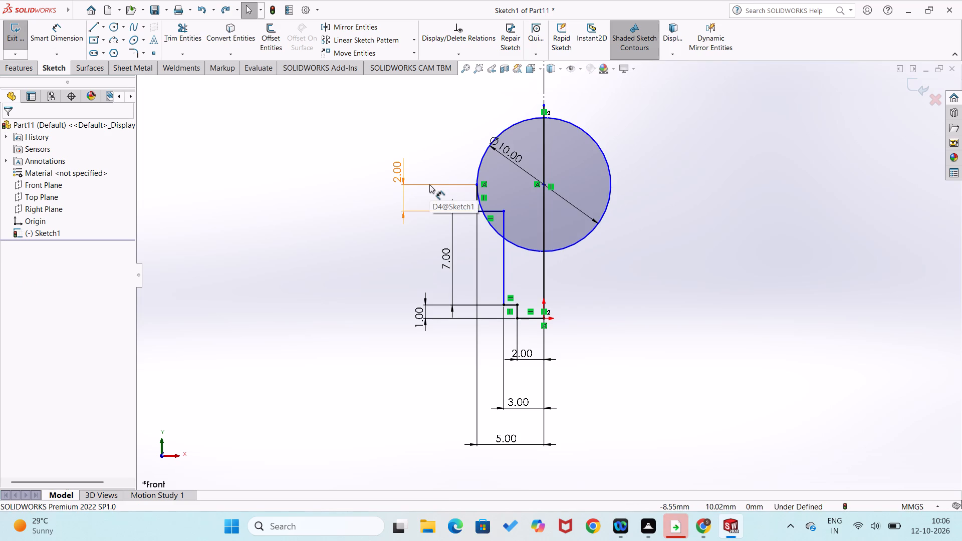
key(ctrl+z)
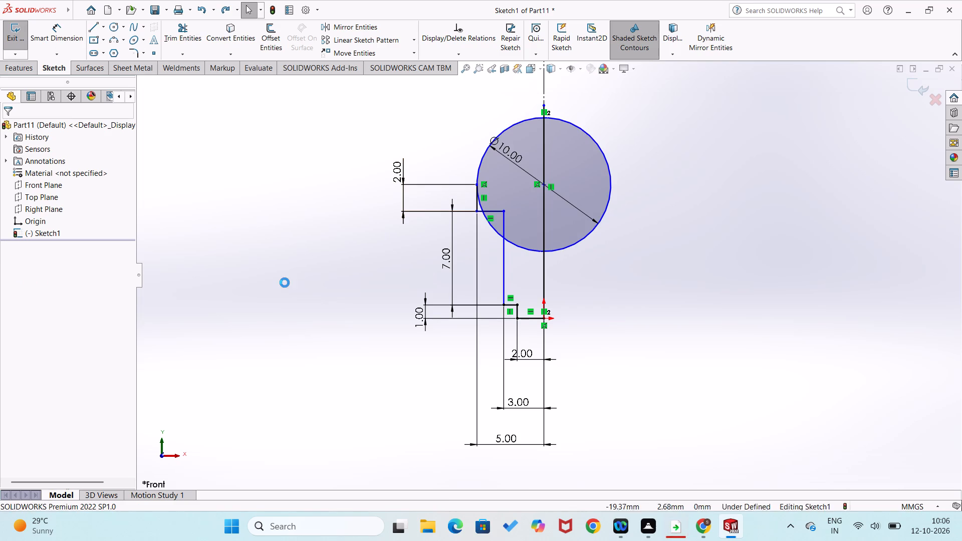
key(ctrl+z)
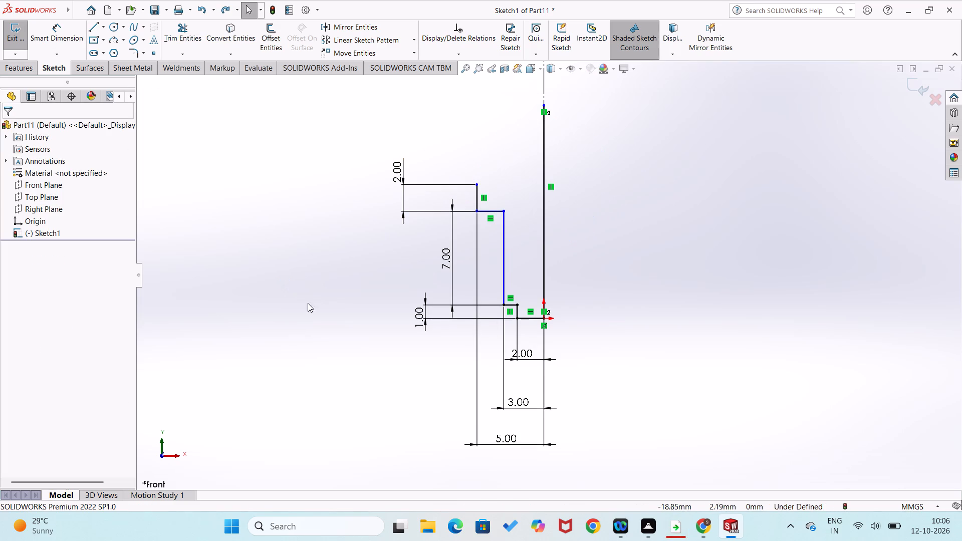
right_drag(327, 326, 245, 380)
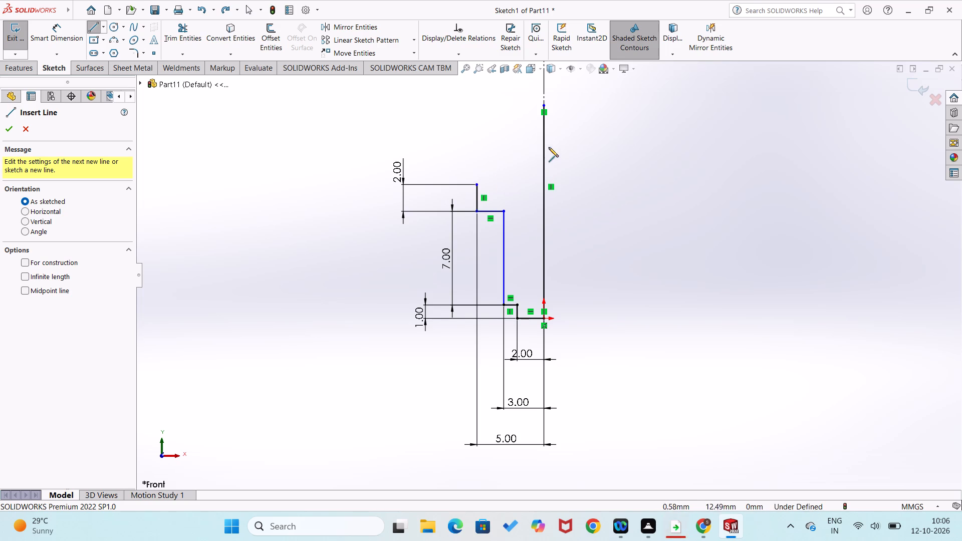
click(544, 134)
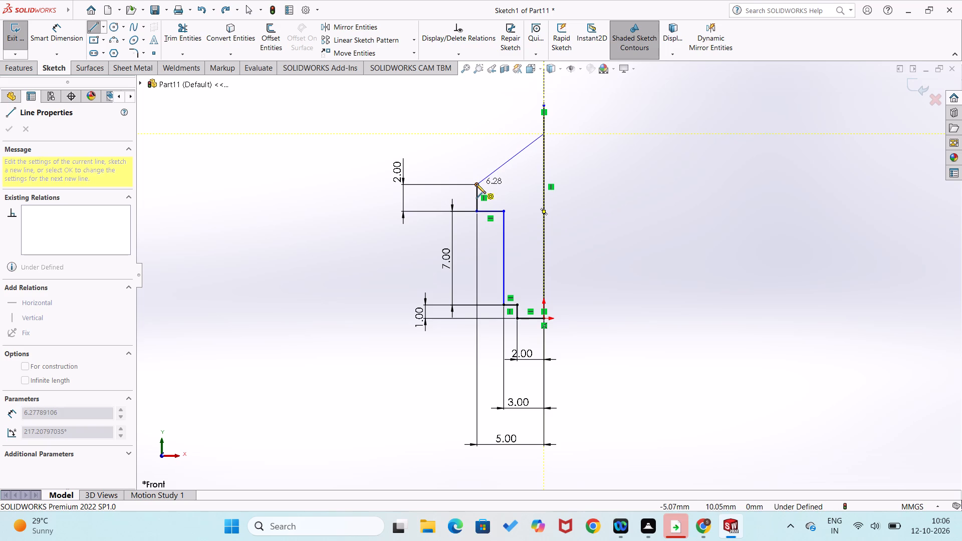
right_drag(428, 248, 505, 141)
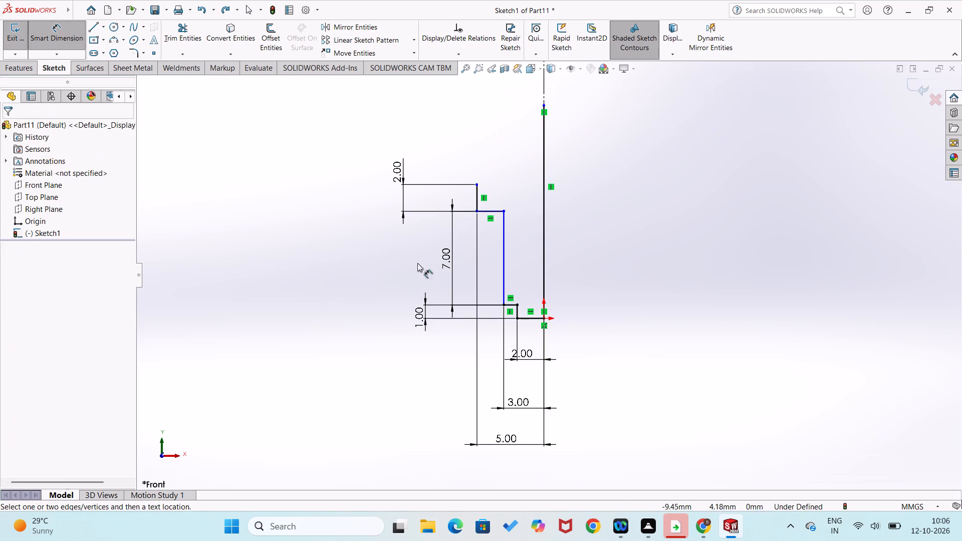
Sketch a tangent arc of about 3 mm radius from the upper end of the 2 mm vertical edge to the vertical centerline.
right_drag(417, 263, 339, 313)
click(477, 183)
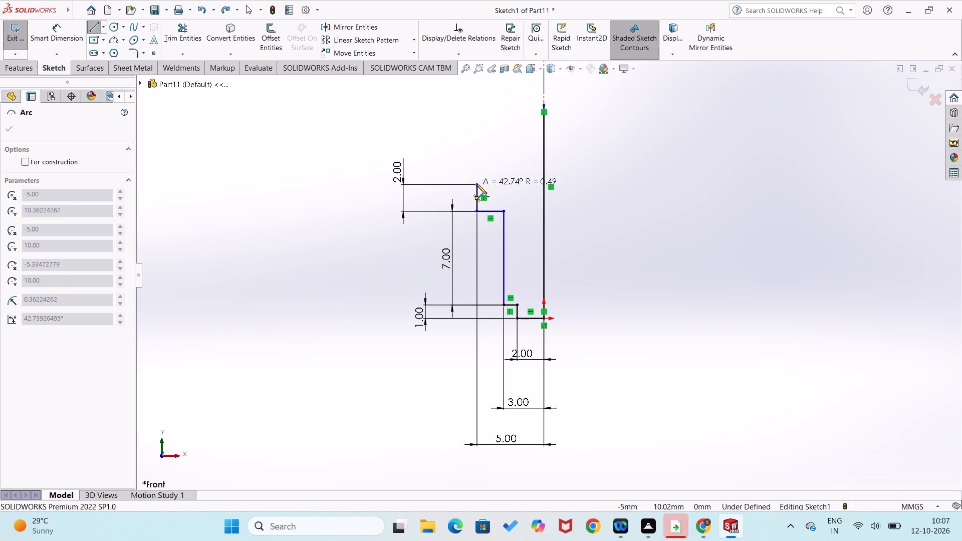
click(543, 155)
Dimension the tangent arc's radius as 6 mm.
right_drag(572, 197, 580, 118)
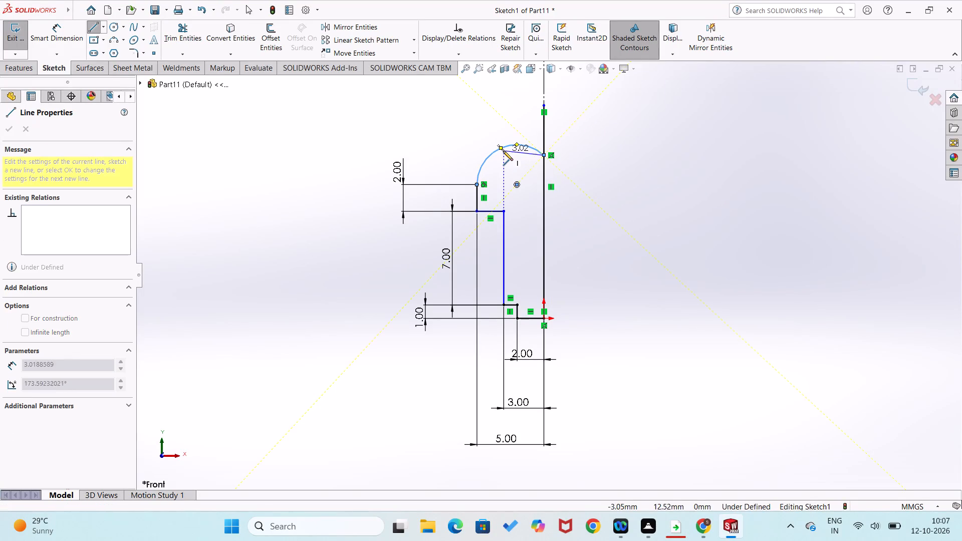
right_drag(565, 217, 580, 126)
click(497, 153)
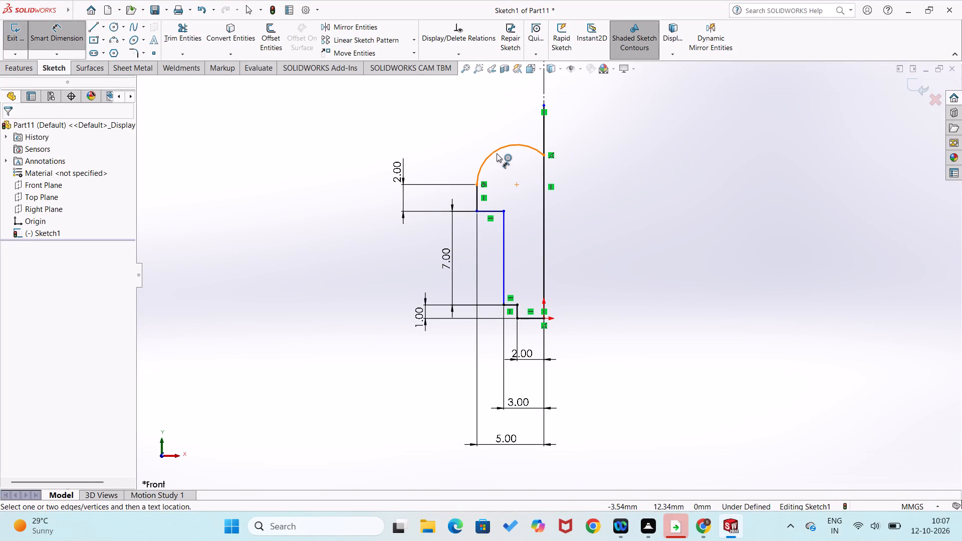
click(507, 171)
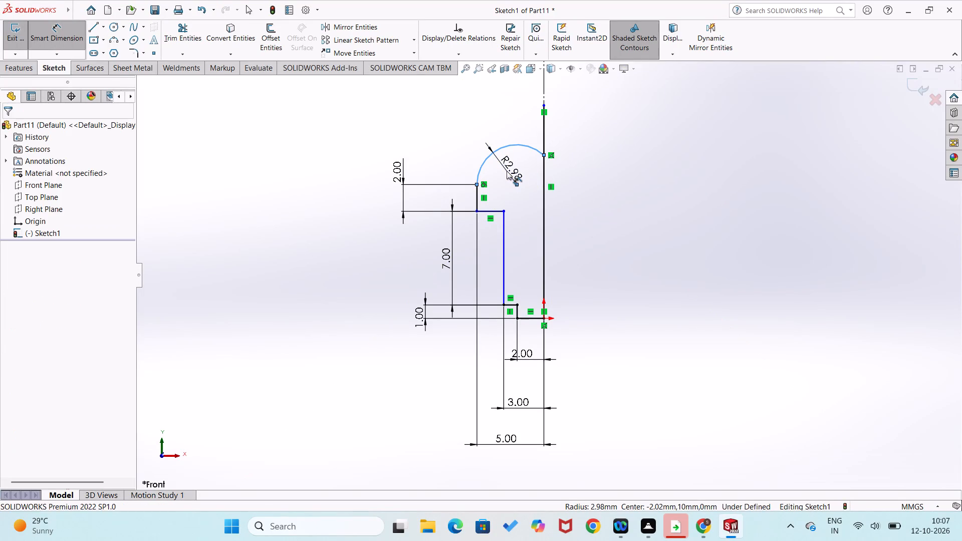
key(6)
key(Return)
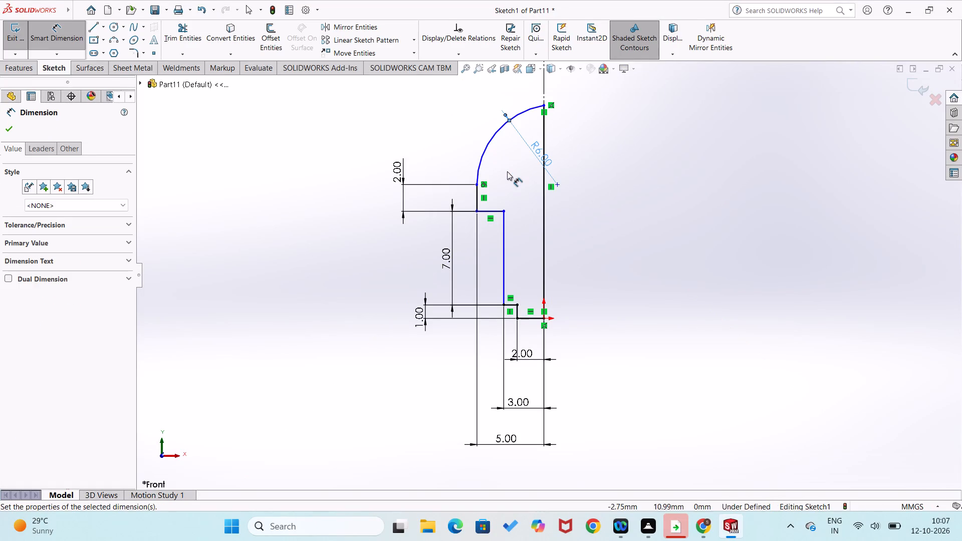
click(456, 141)
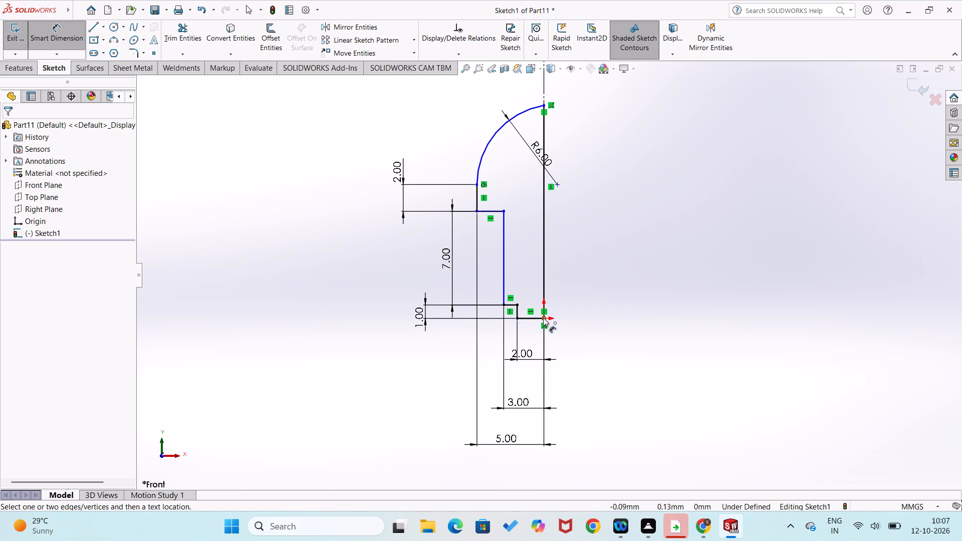
Dimension the overall height from the origin to the arc's upper end and set it to 14 mm.
drag(544, 318, 539, 307)
click(543, 110)
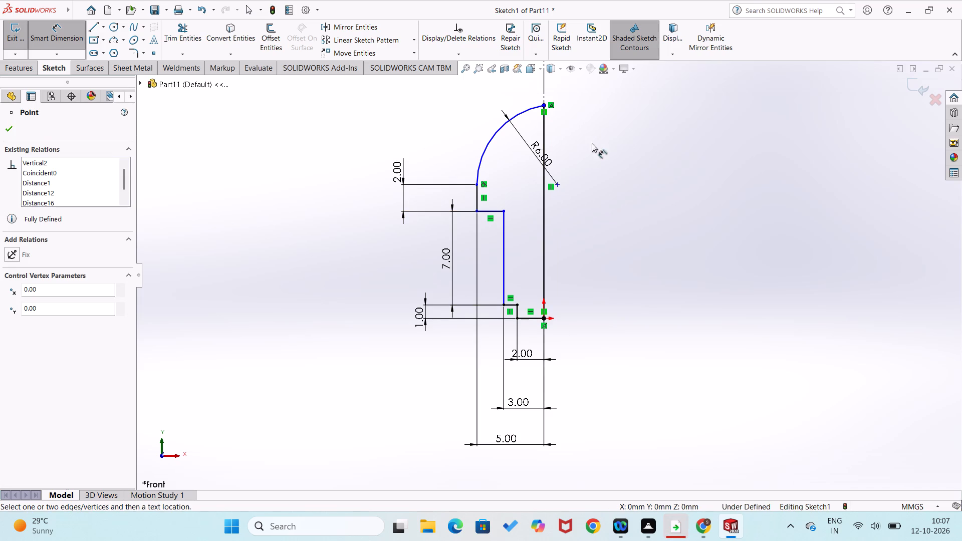
click(544, 318)
click(544, 107)
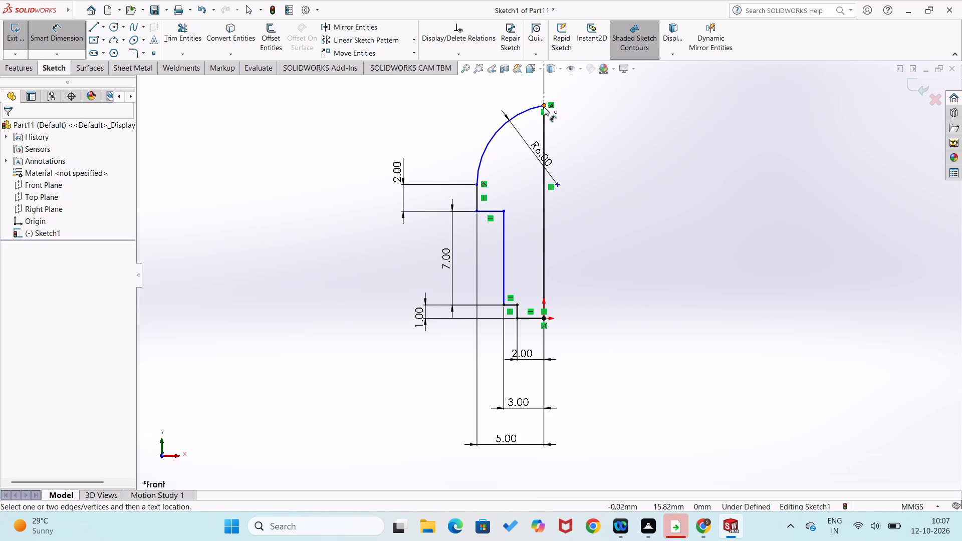
click(615, 181)
text(14)
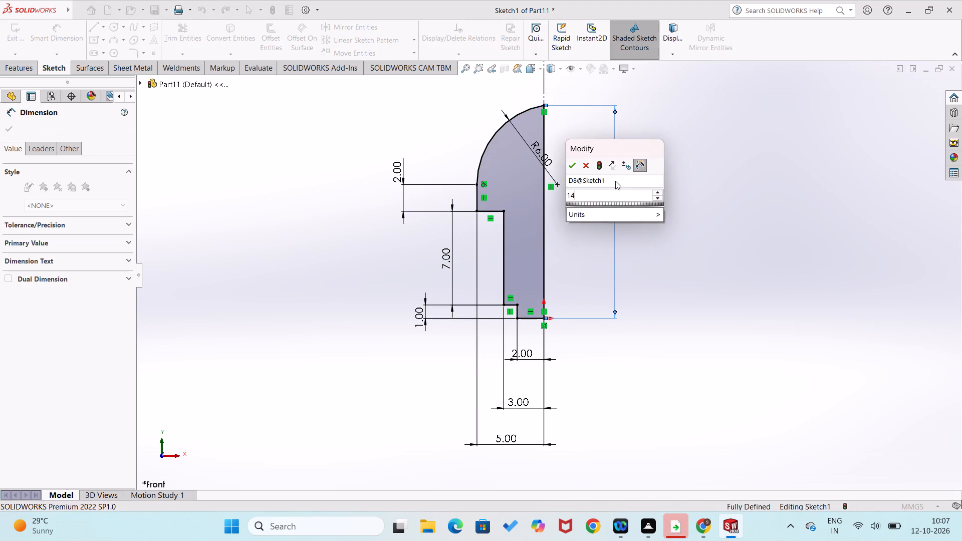
key(Return)
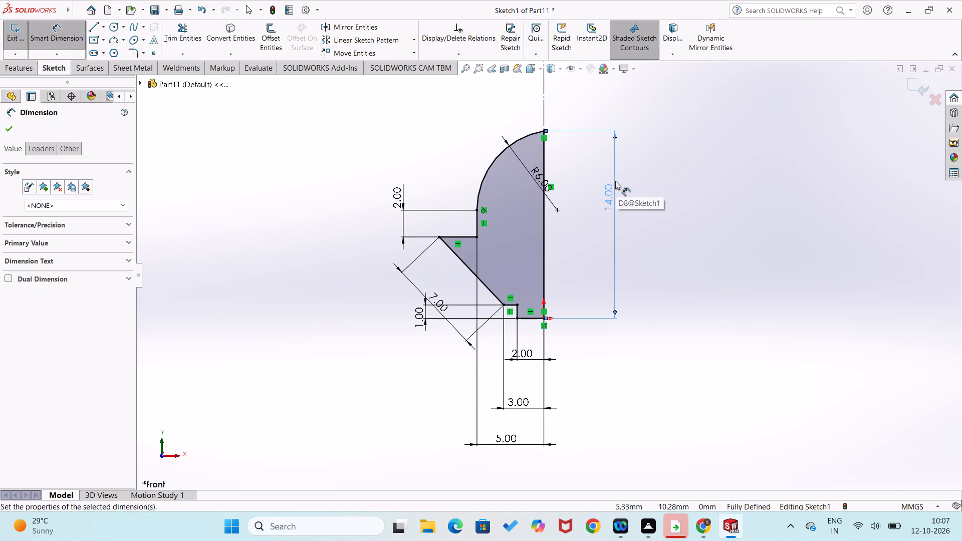
Undo the 14 mm overall height change.
key(ctrl+z)
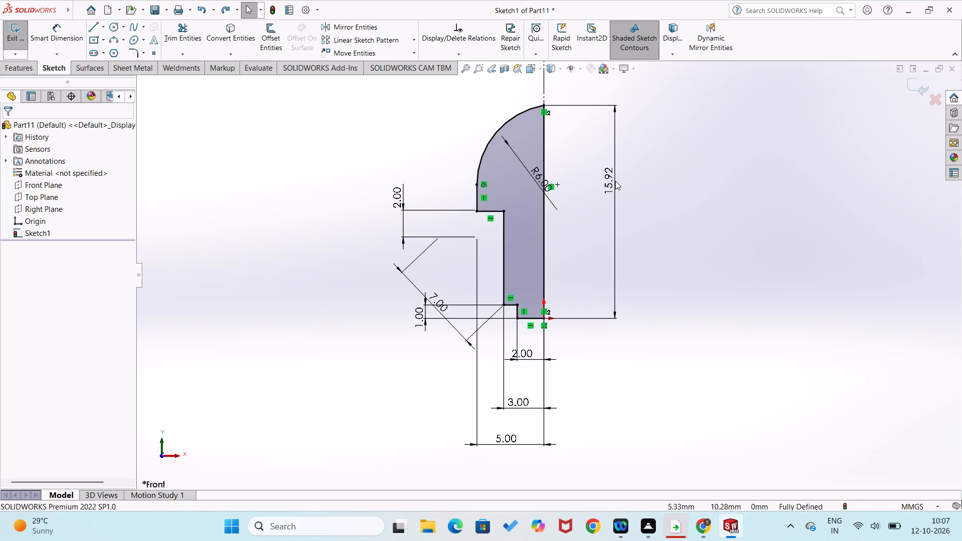
click(637, 266)
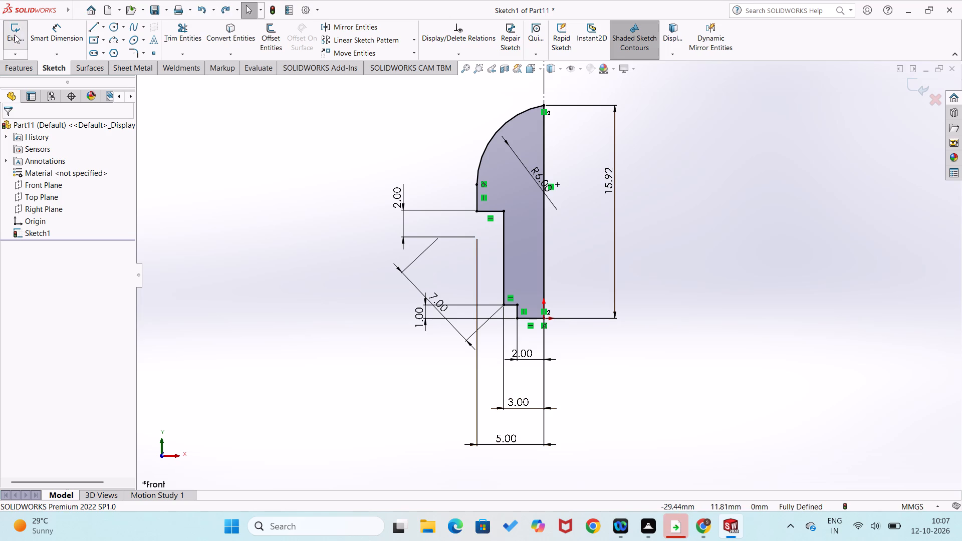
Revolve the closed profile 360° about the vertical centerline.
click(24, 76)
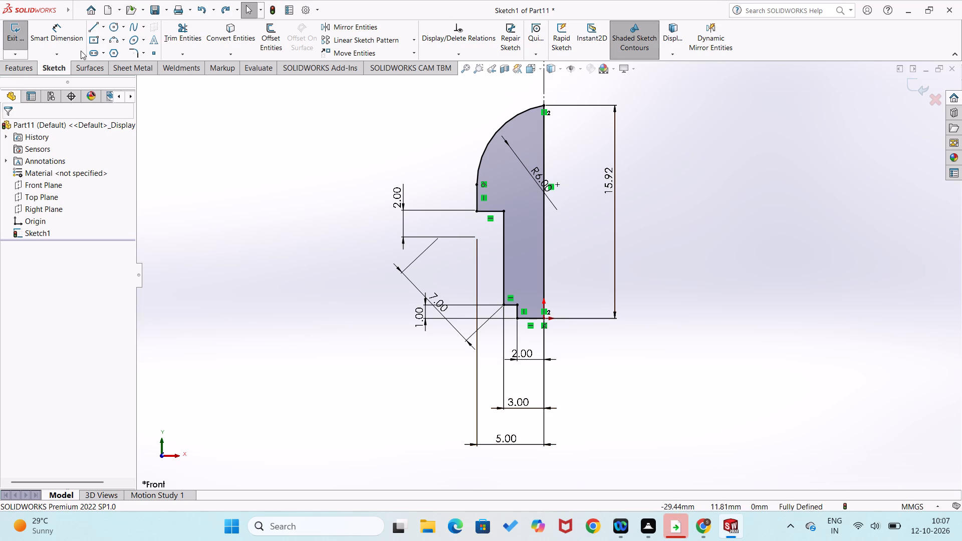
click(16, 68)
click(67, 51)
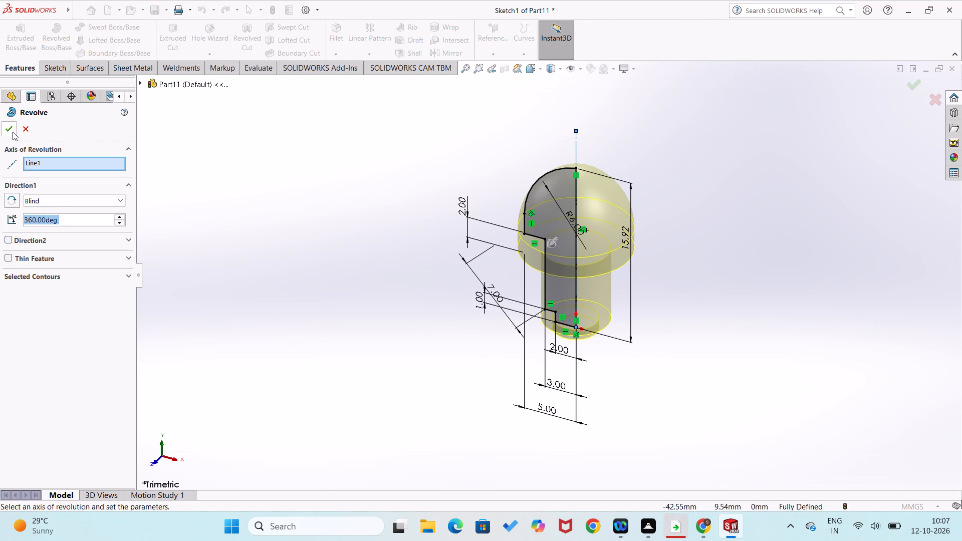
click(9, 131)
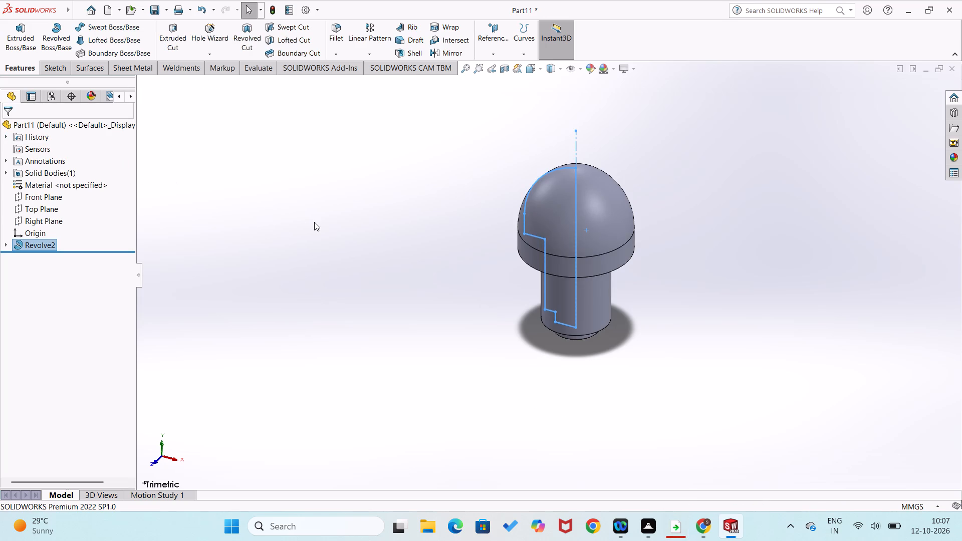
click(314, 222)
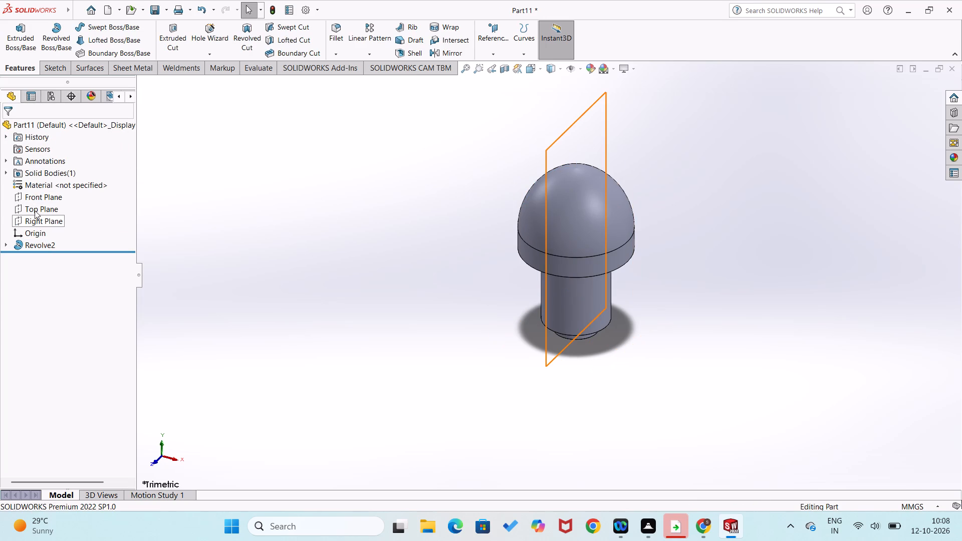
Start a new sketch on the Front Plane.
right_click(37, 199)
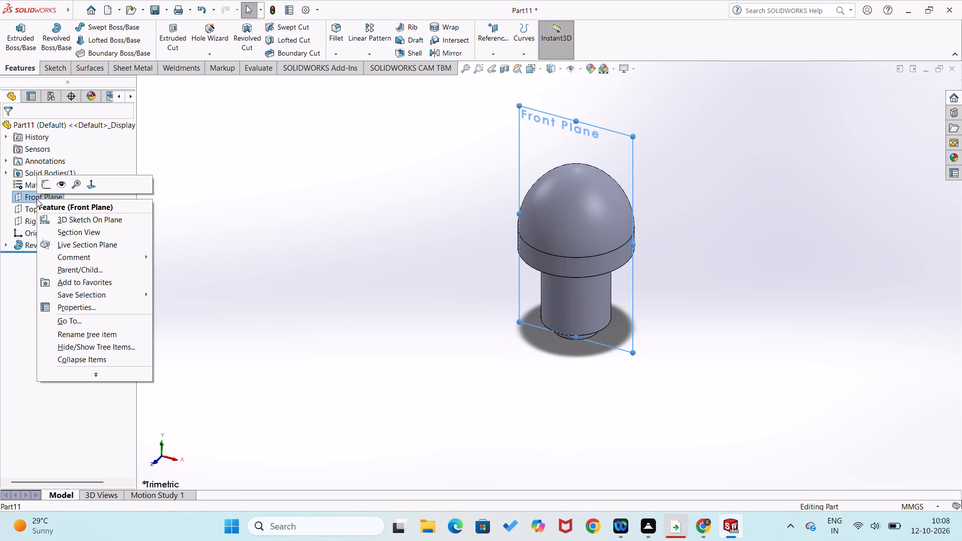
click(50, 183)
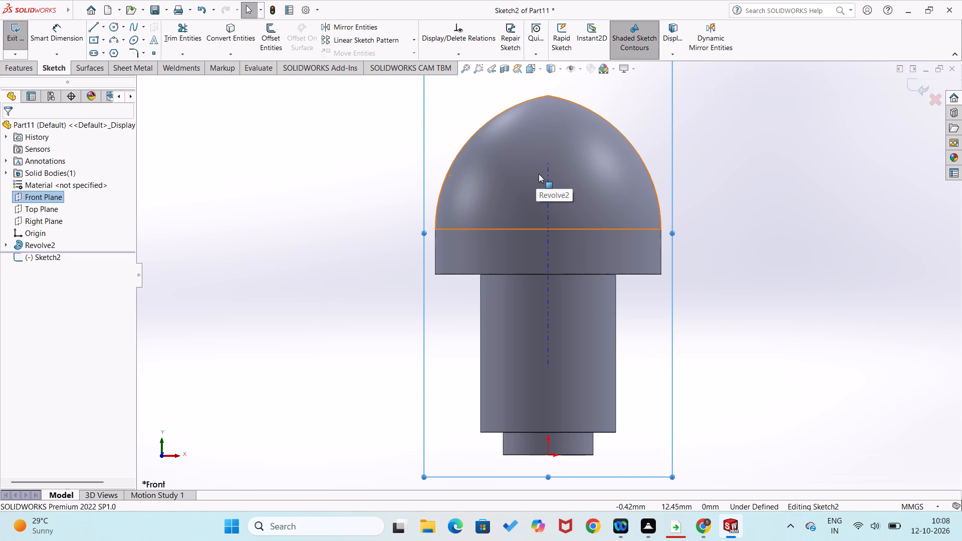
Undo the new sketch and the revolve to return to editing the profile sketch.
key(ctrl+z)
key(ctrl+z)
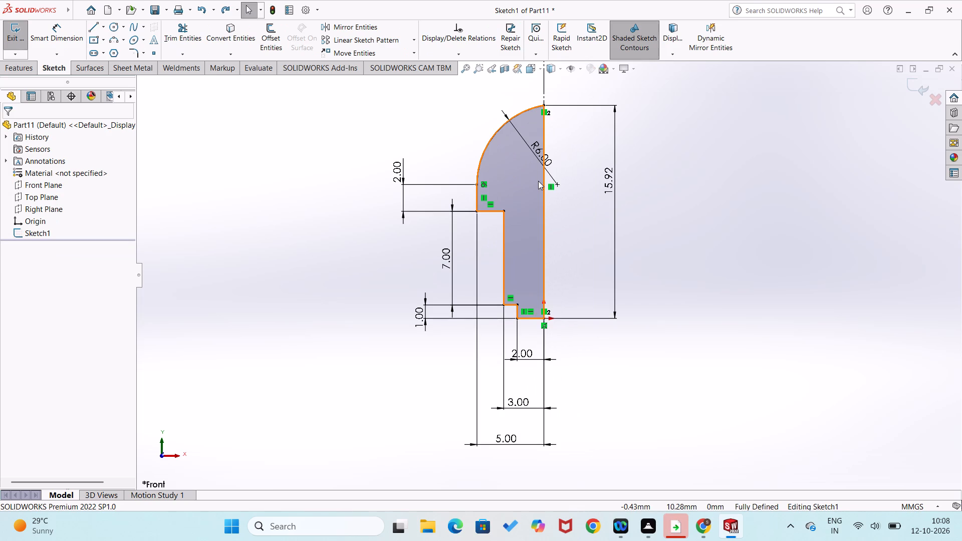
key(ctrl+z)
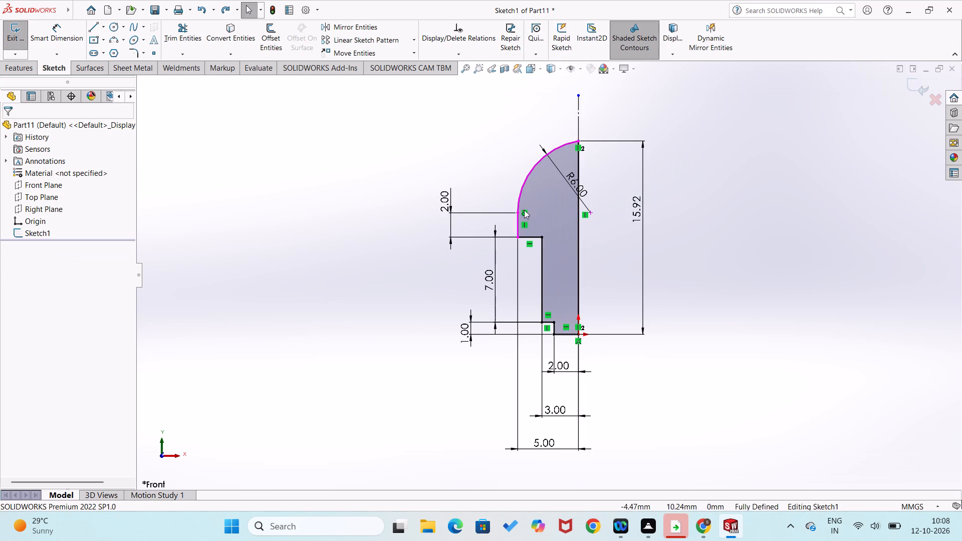
Trim away the 6 mm radius arc at the top of the profile.
click(171, 36)
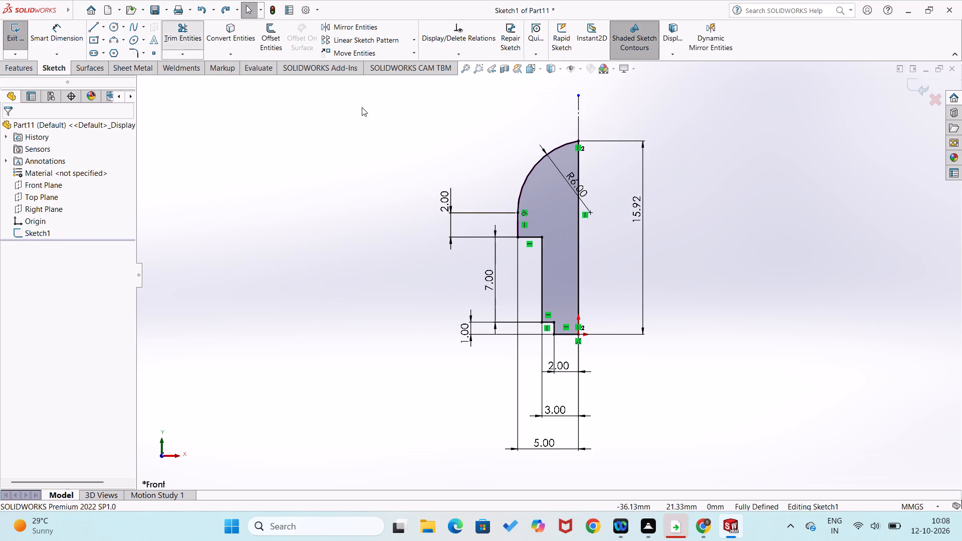
click(523, 179)
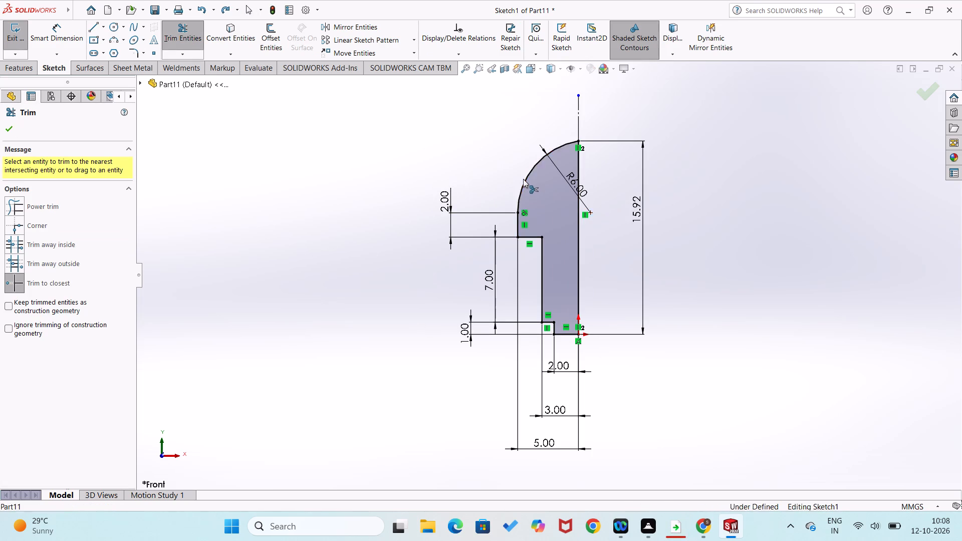
Trim away the vertical profile line lying on the centerline.
click(579, 213)
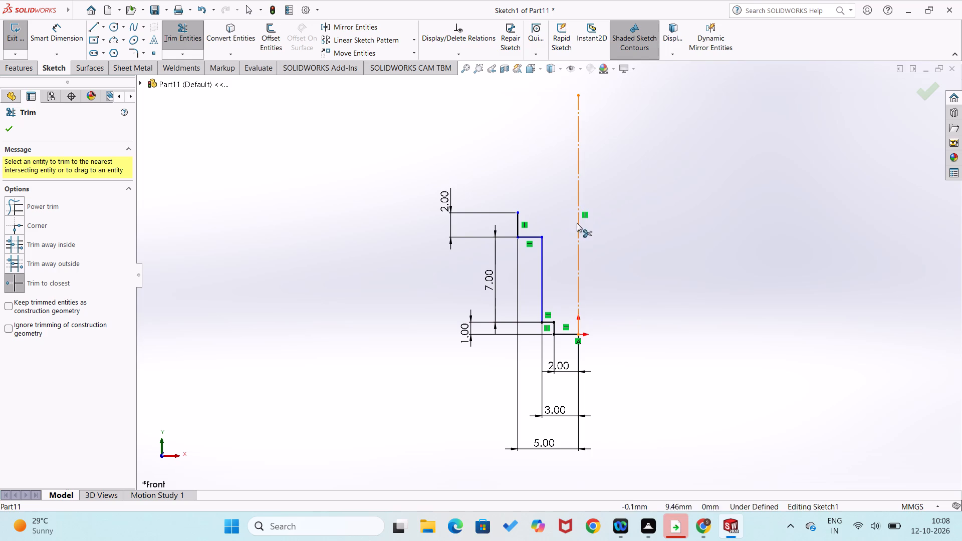
Draw a horizontal line about 5 mm long from the top of the profile's outer edge to the vertical centerline.
right_drag(457, 264, 349, 291)
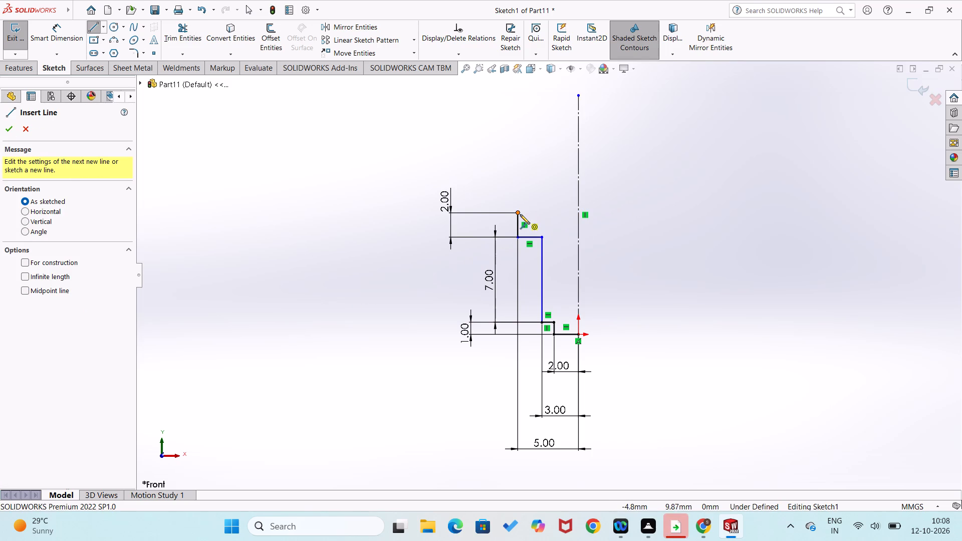
click(520, 214)
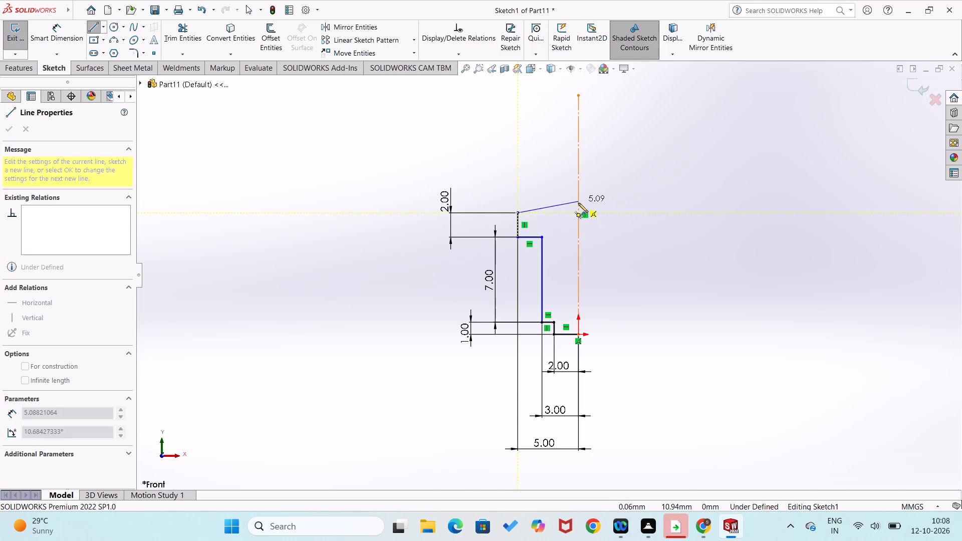
scroll(572, 208, down, 4)
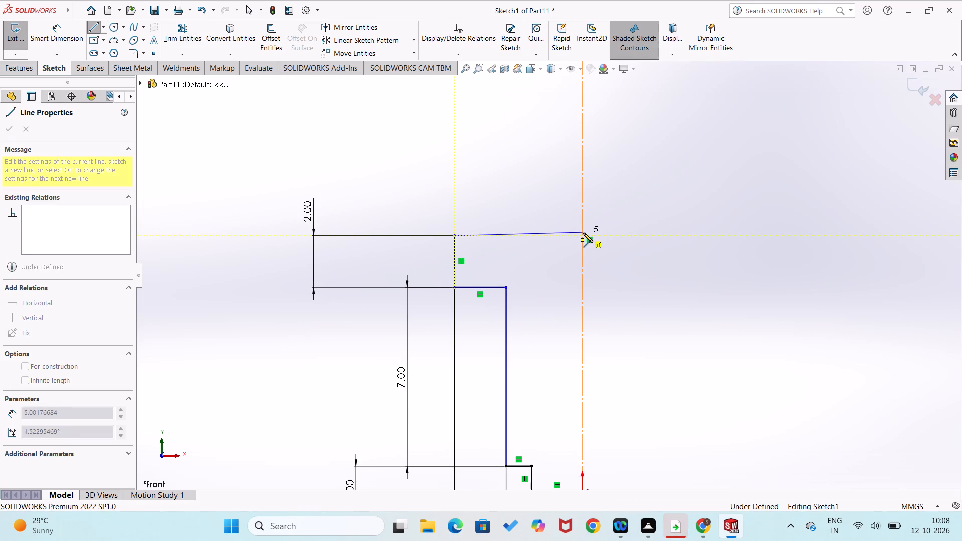
click(583, 233)
scroll(590, 276, up, 3)
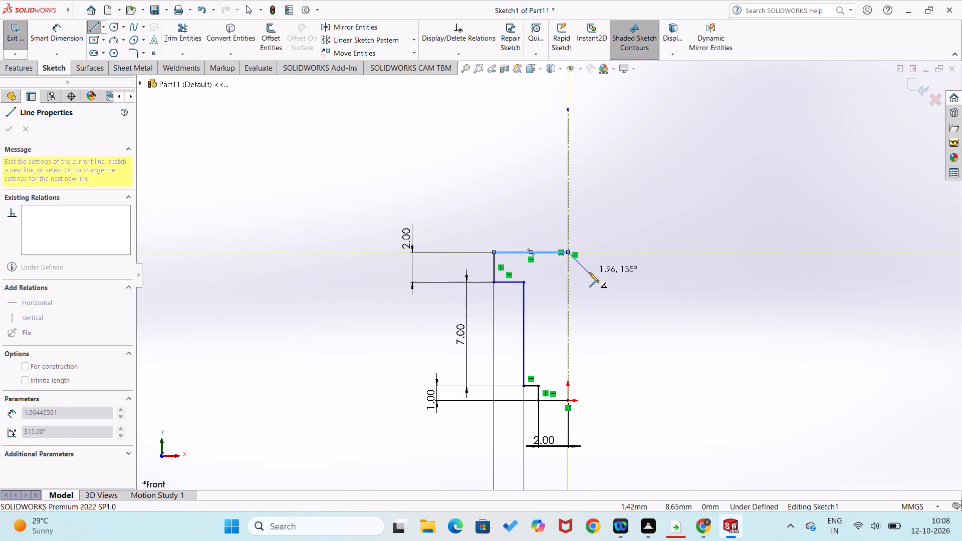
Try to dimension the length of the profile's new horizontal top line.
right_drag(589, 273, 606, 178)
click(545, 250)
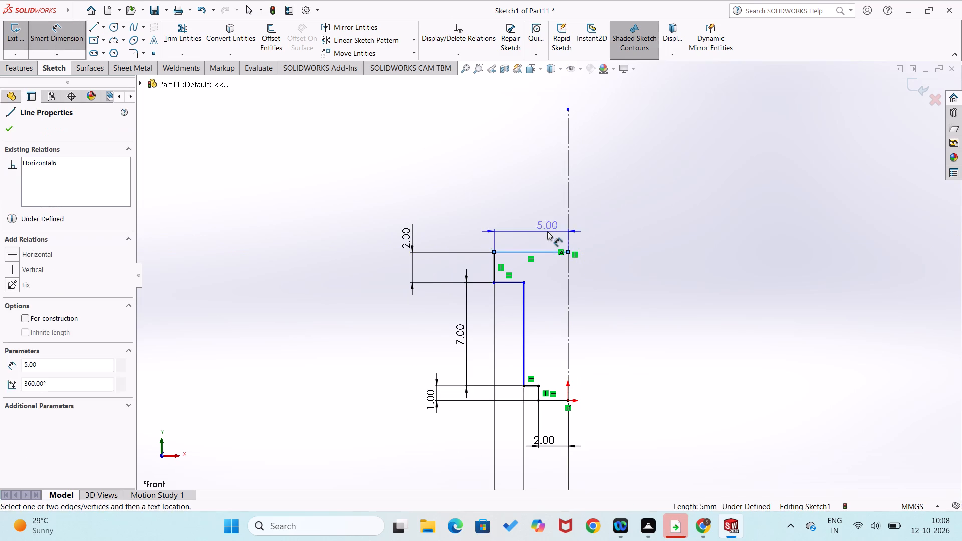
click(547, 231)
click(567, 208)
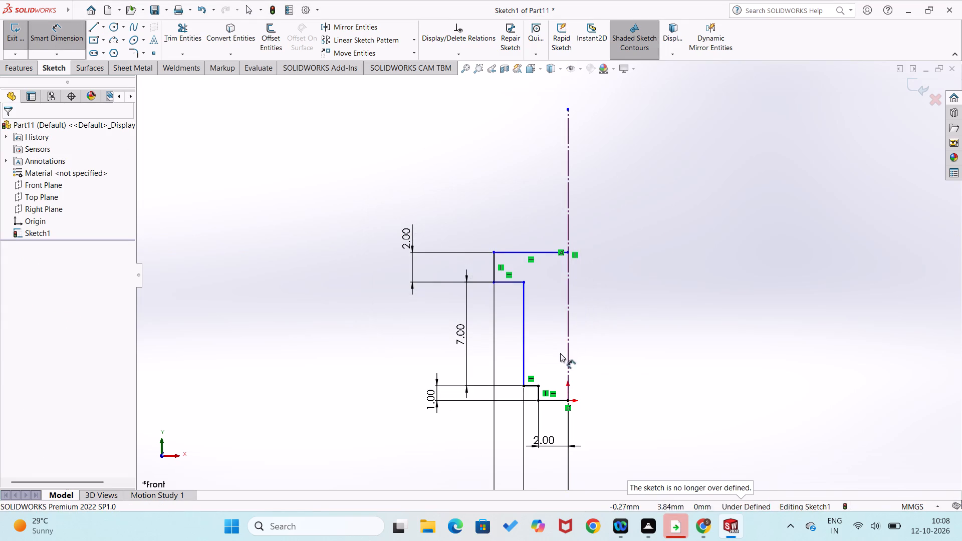
Dimension the profile's overall height from the origin to the top line's endpoint on the centerline.
click(568, 401)
click(570, 249)
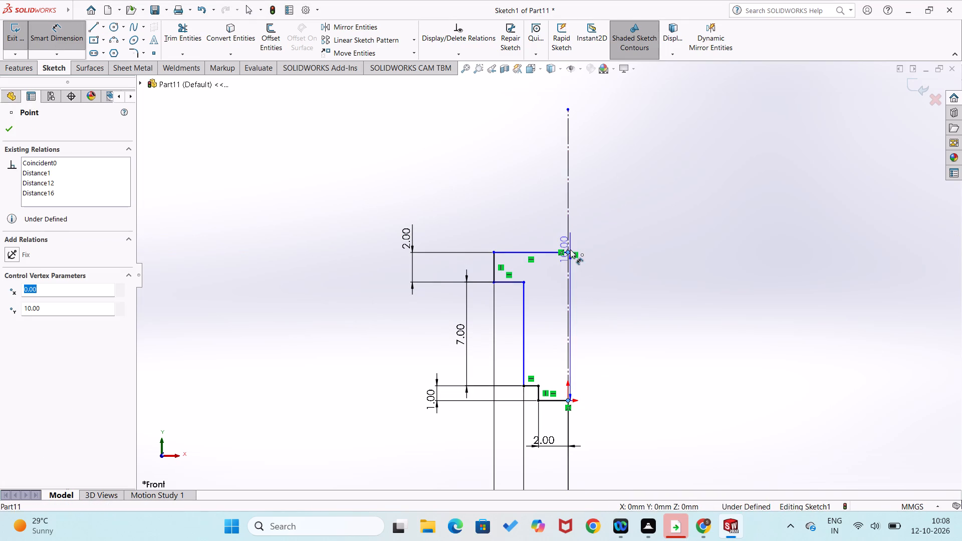
click(607, 289)
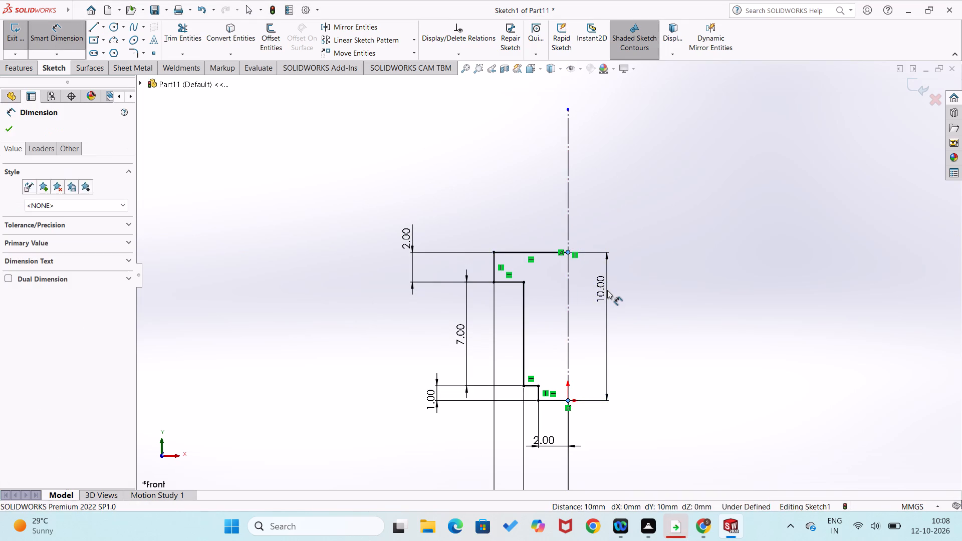
click(564, 277)
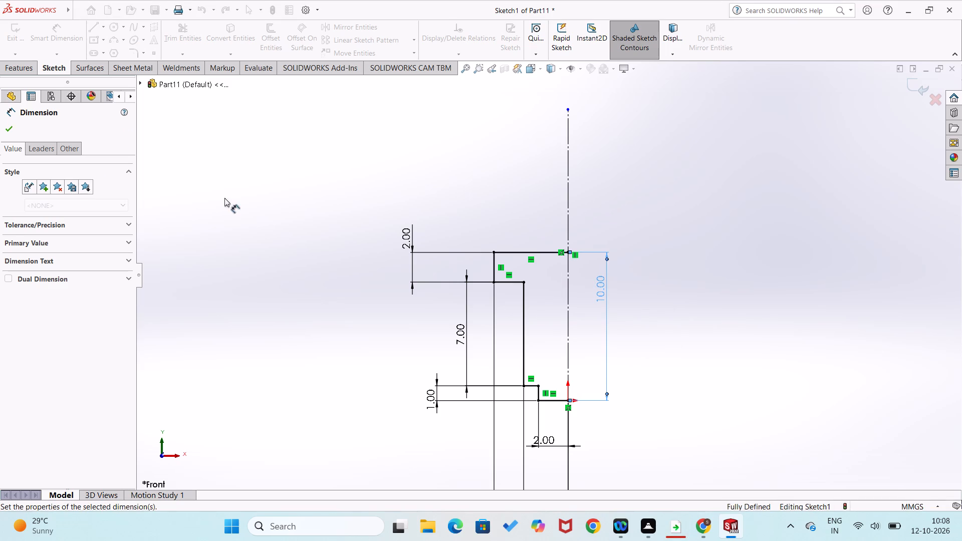
click(181, 215)
Revolve the flat-topped profile 360° about the vertical centerline, letting the open sketch close automatically.
click(30, 75)
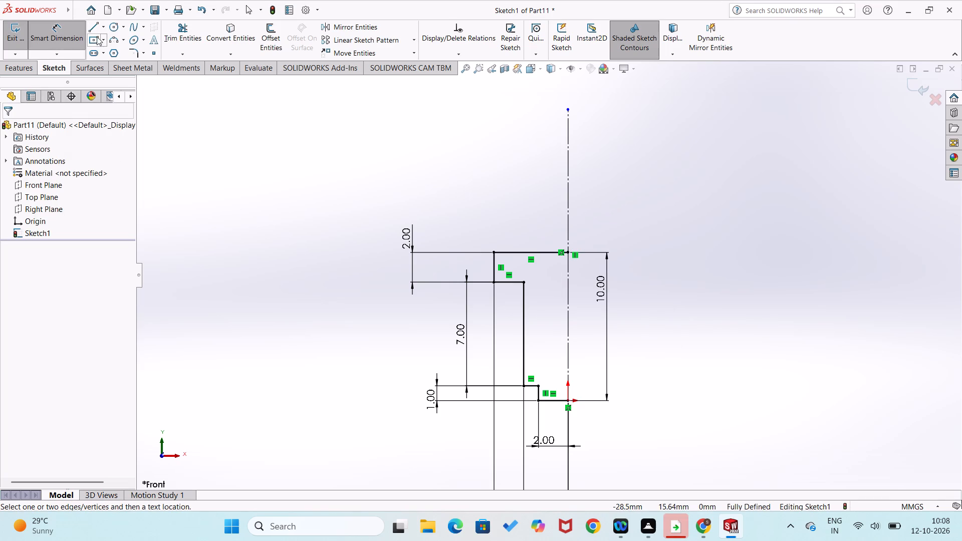
click(18, 69)
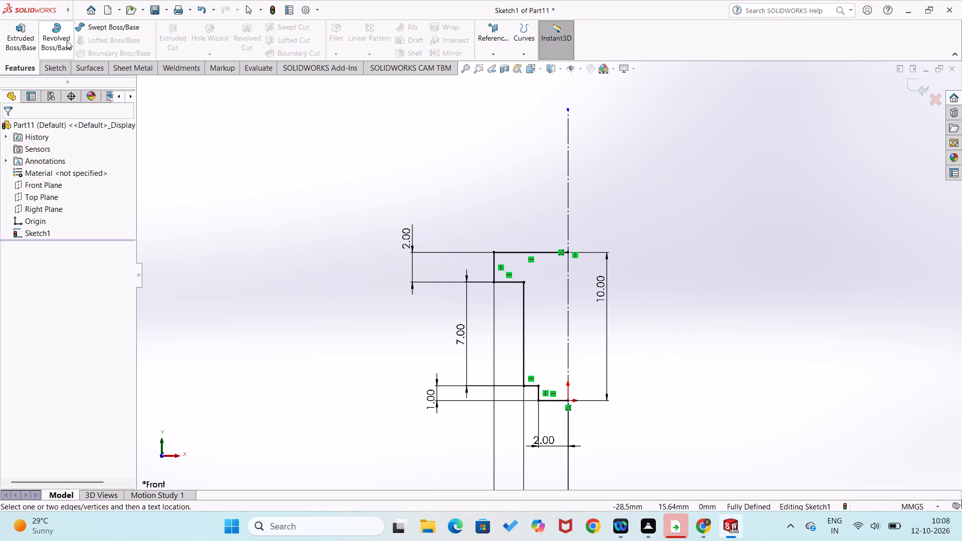
click(58, 43)
click(496, 268)
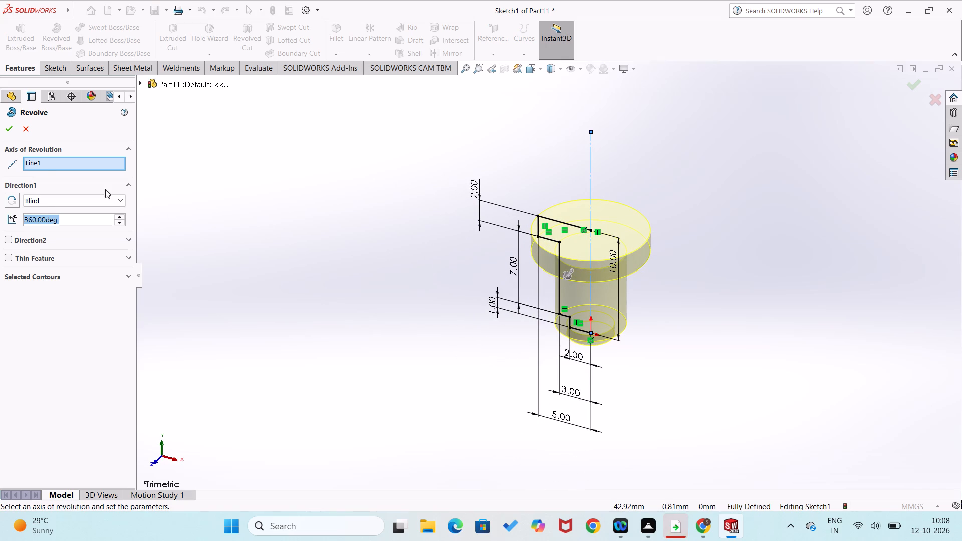
click(12, 128)
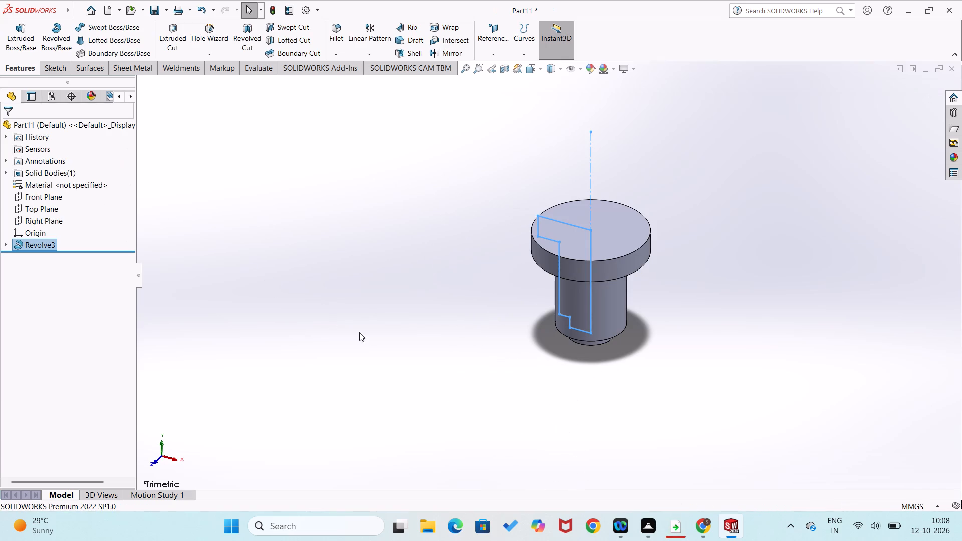
click(370, 335)
Start a new sketch on the Front Plane.
right_click(39, 199)
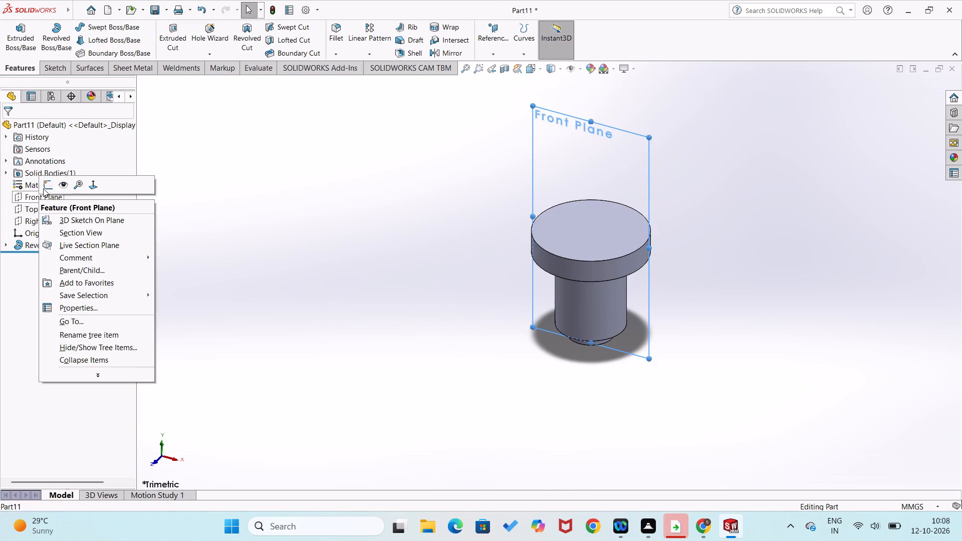
click(44, 187)
scroll(179, 265, up, 3)
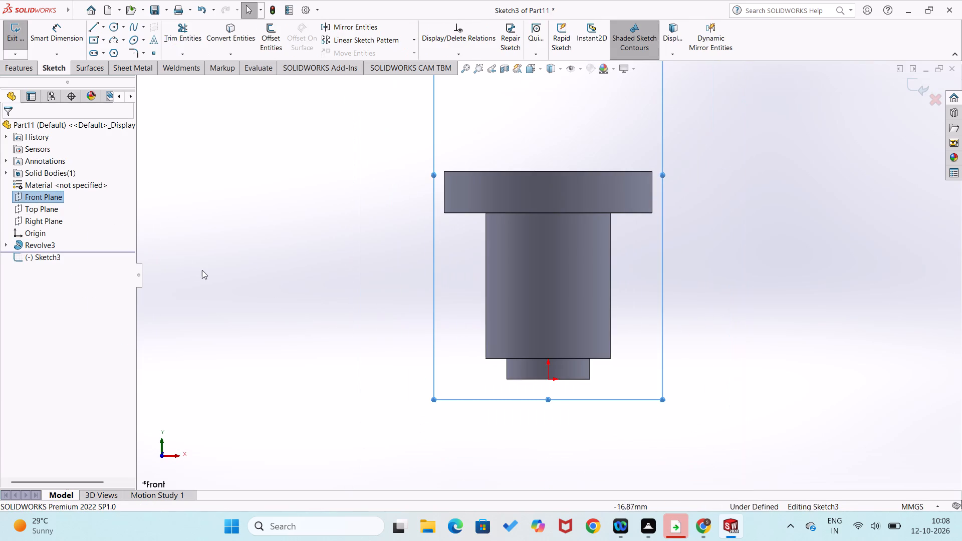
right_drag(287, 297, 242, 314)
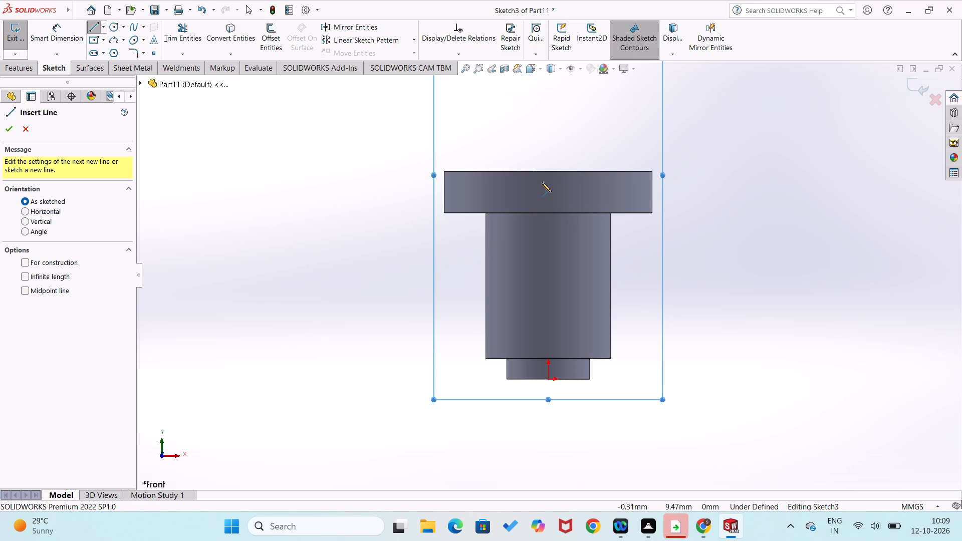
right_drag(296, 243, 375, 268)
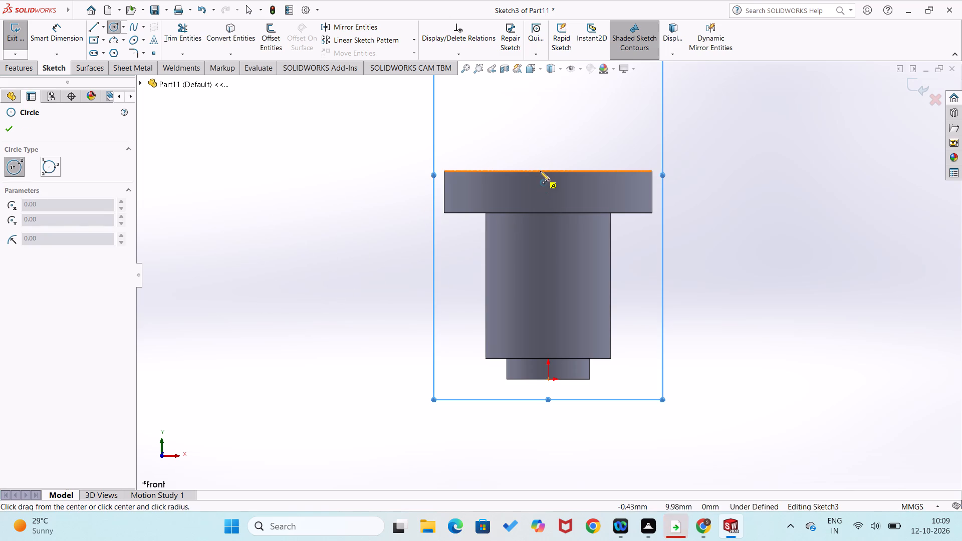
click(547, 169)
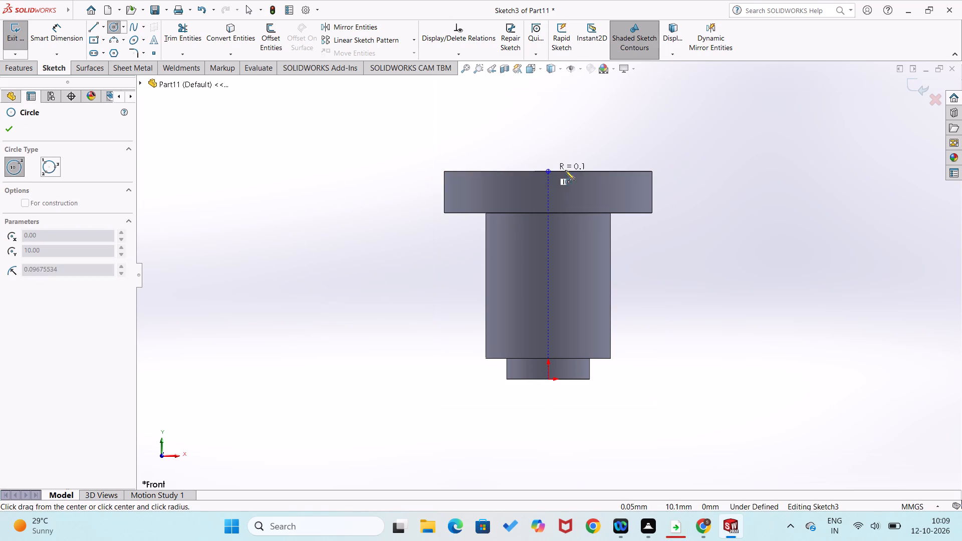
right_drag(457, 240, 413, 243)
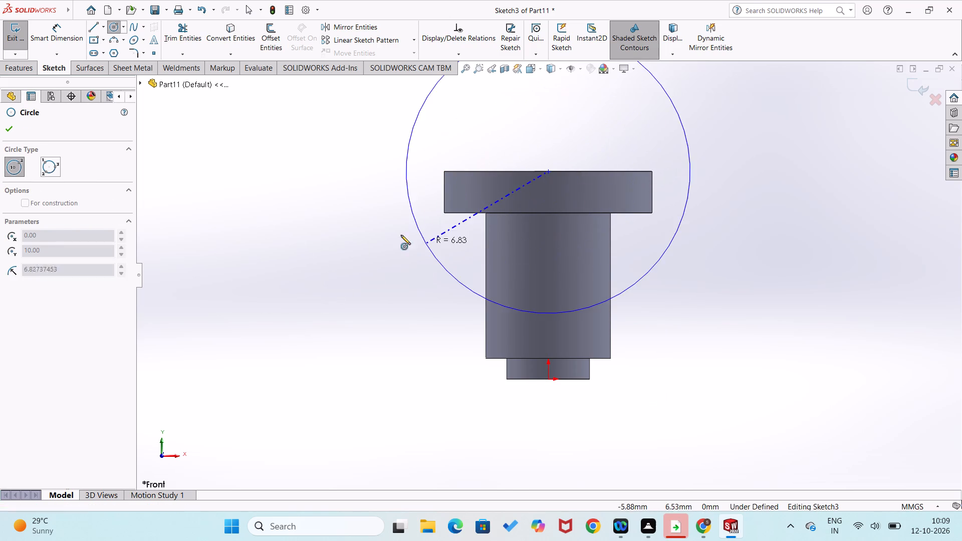
Draw a three-point arc bulging above the pin head, spanning its two top corners, with a radius of about 7.07 mm.
click(116, 41)
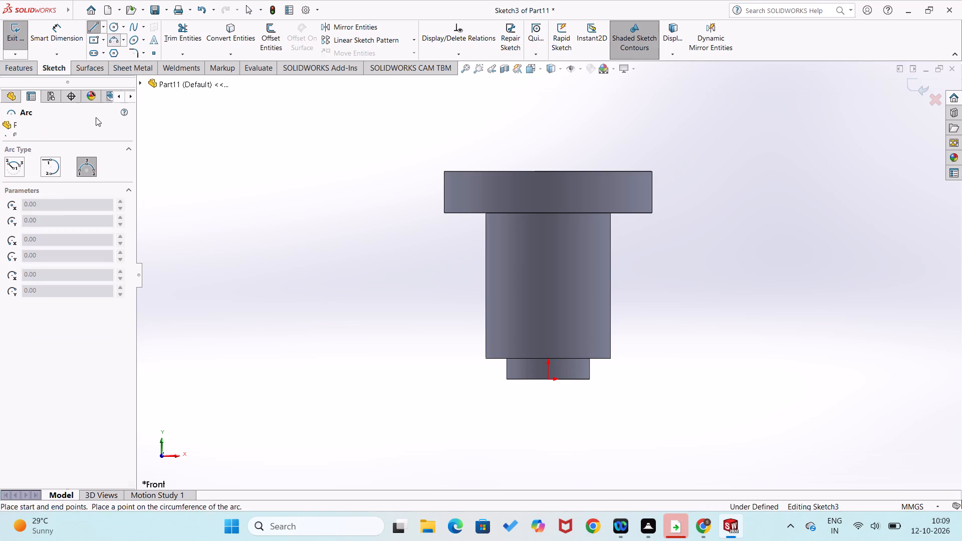
click(10, 169)
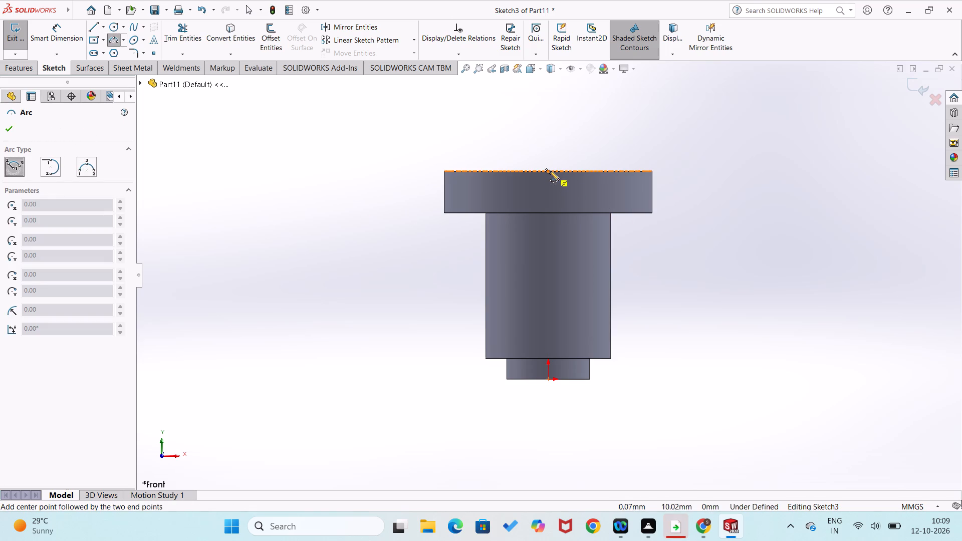
click(90, 171)
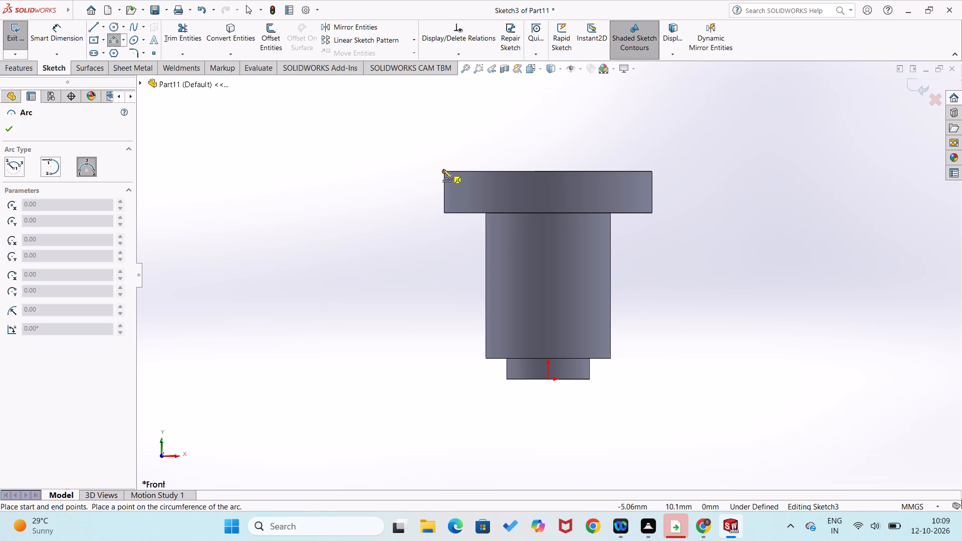
click(443, 169)
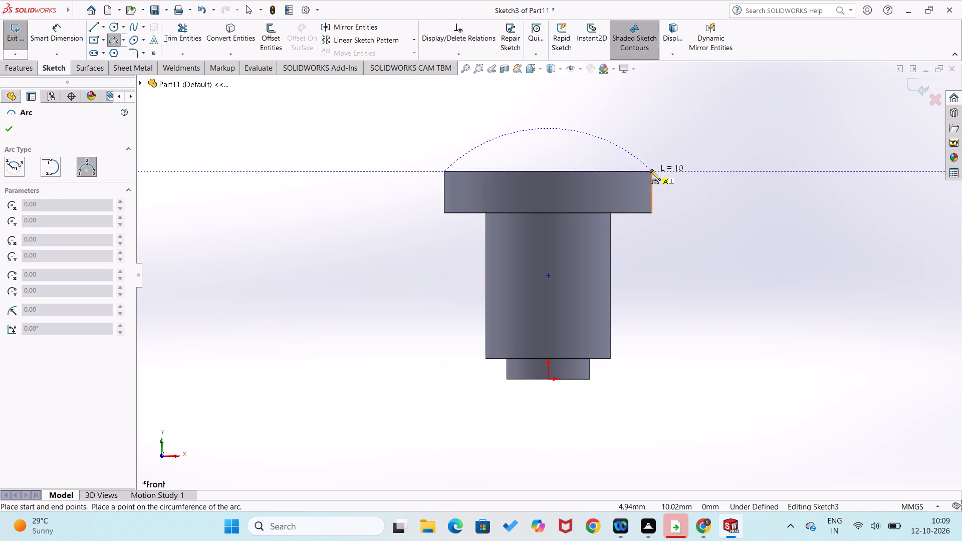
click(651, 171)
click(591, 135)
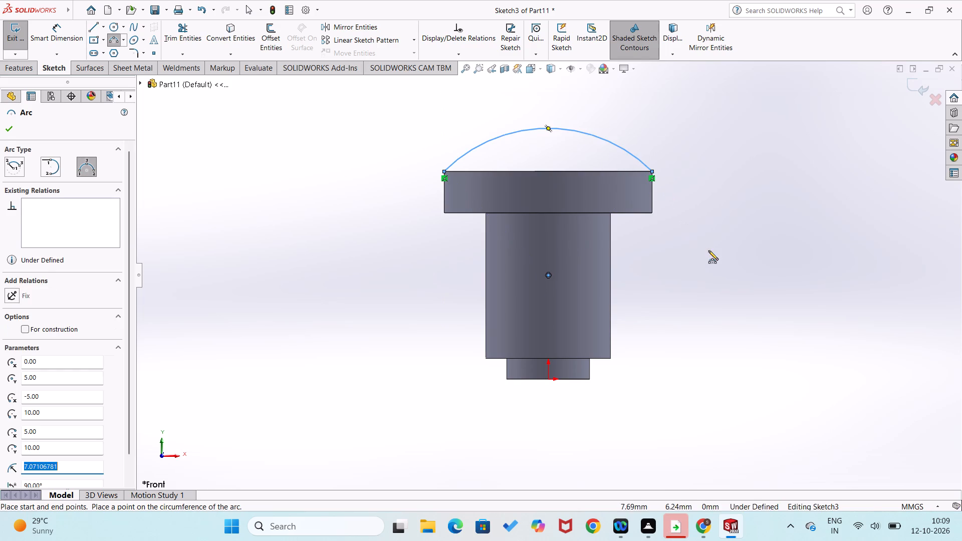
Dimension the arc above the pin head with a radius of 6 mm.
right_drag(708, 248, 713, 146)
click(589, 134)
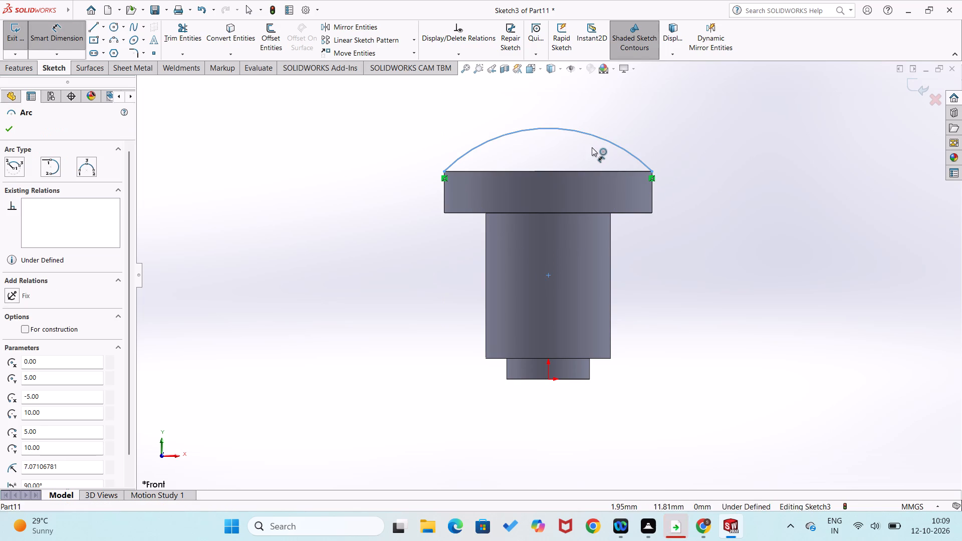
click(594, 152)
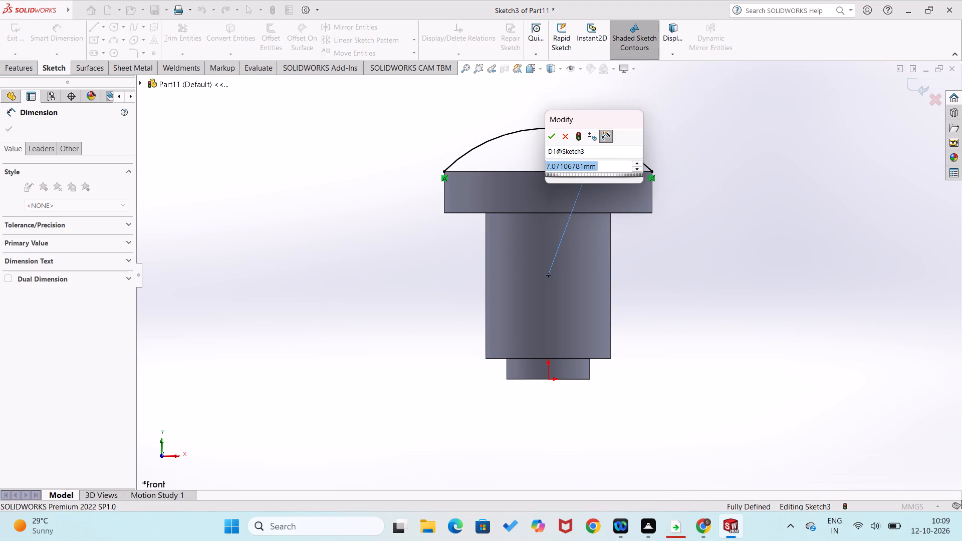
key(6)
key(Return)
click(316, 213)
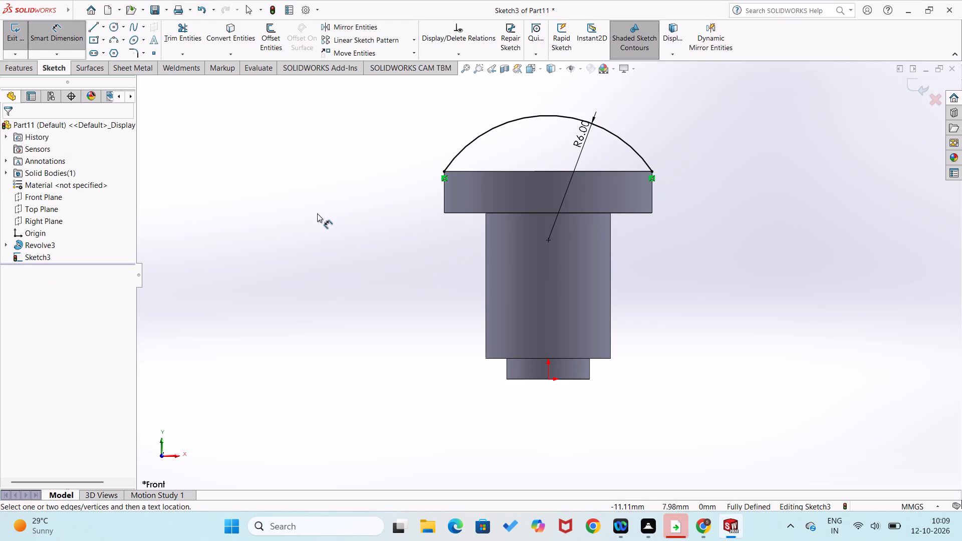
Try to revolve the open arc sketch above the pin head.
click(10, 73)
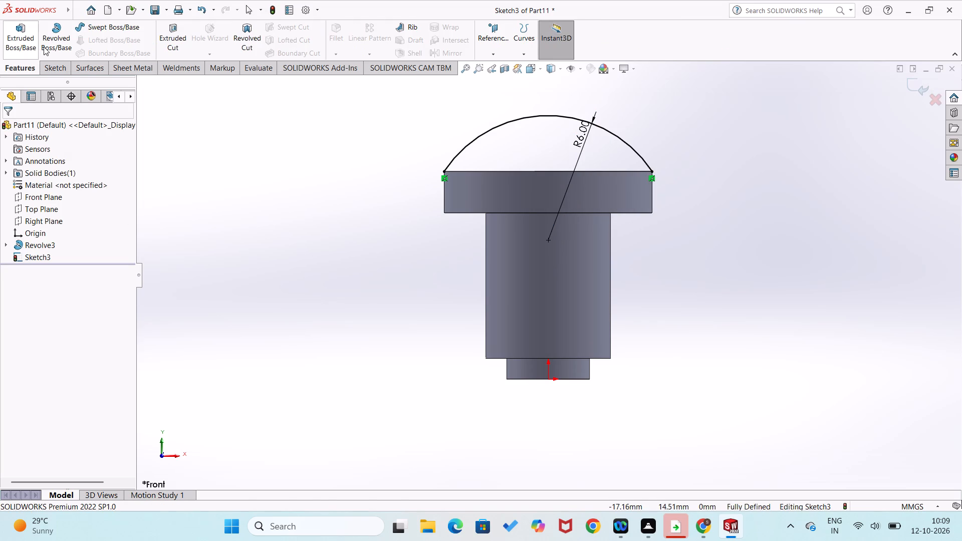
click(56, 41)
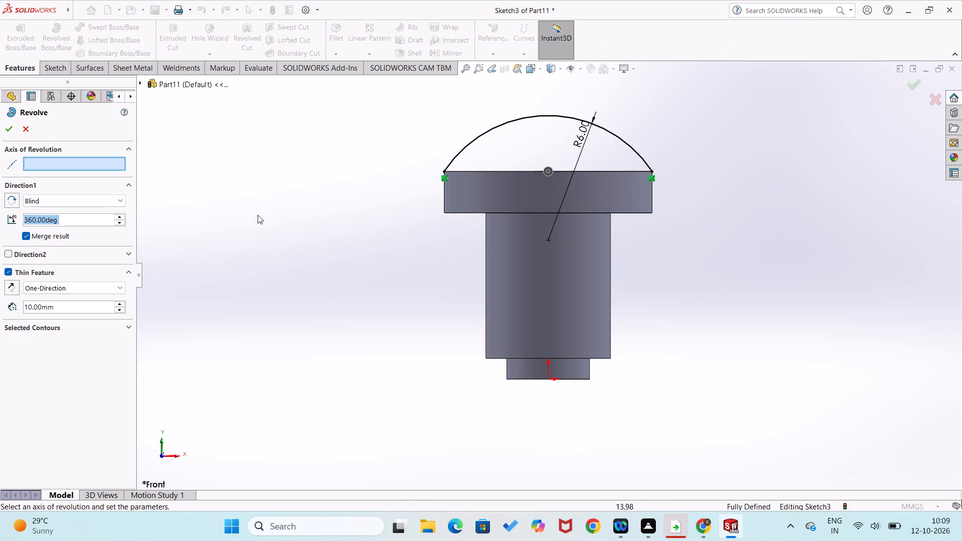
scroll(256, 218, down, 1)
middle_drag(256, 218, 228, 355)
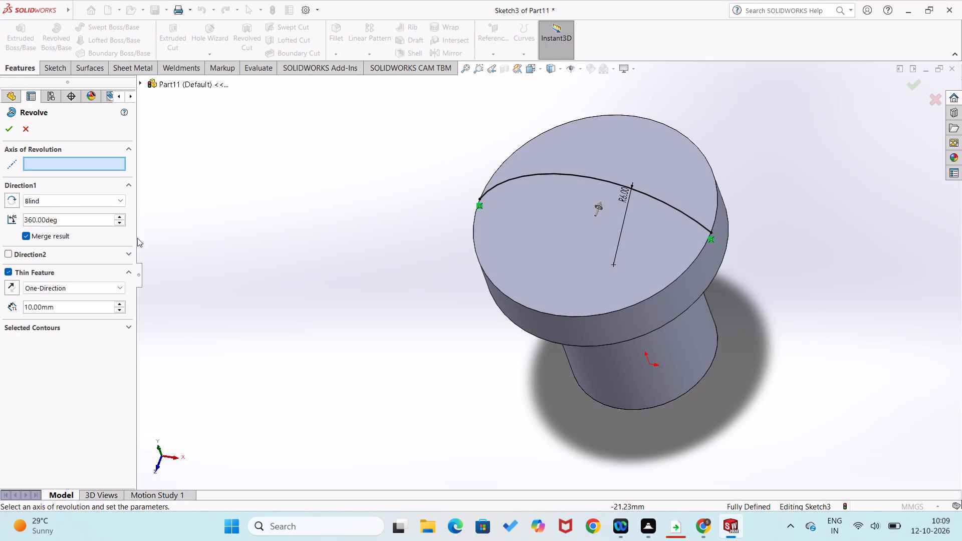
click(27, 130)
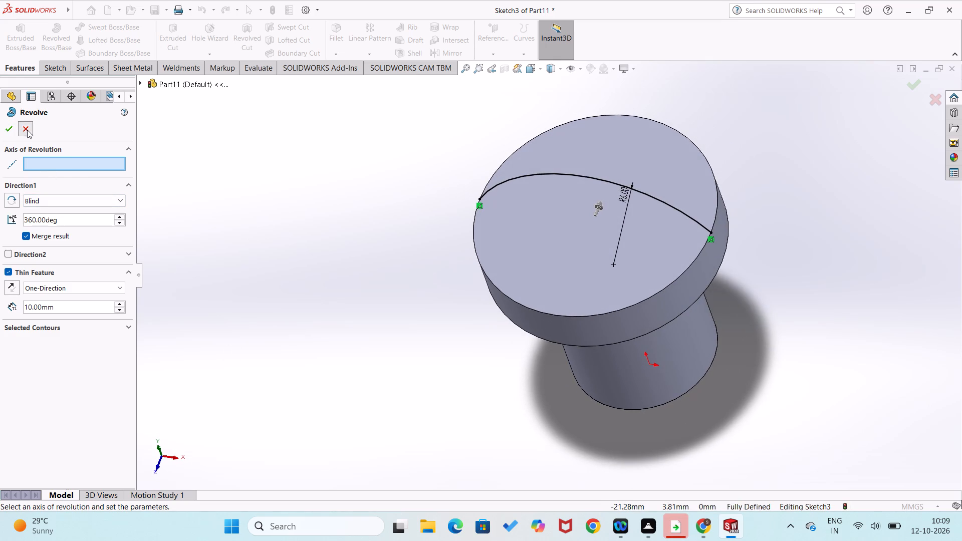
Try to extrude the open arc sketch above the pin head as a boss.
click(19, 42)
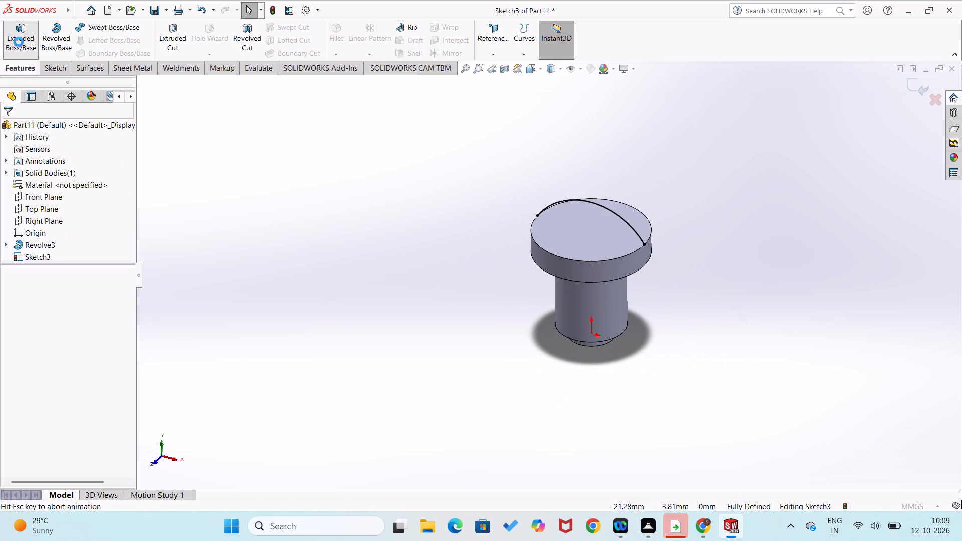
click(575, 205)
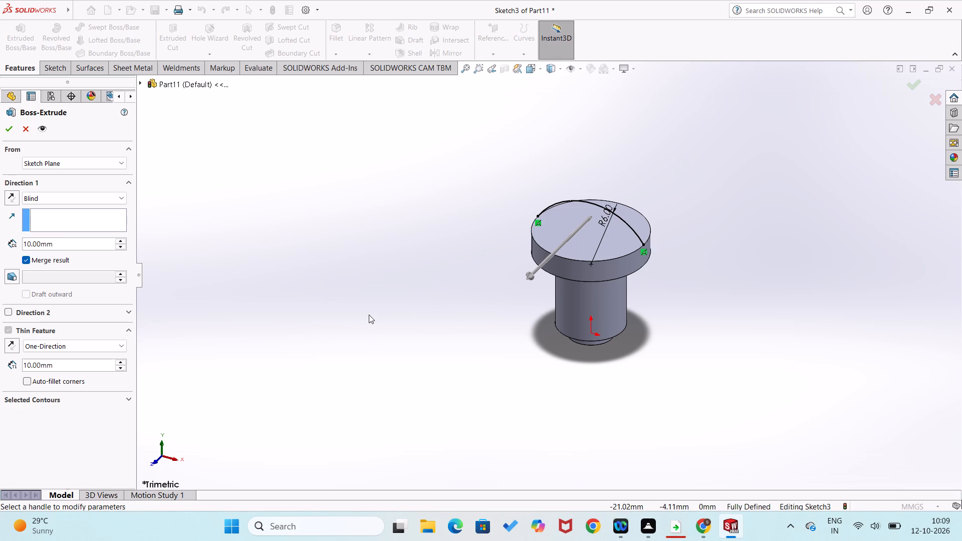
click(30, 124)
Undo the extrude attempt, the arc sketch and the flat-headed revolve, going back to the pin's half-profile sketch.
key(ctrl+z)
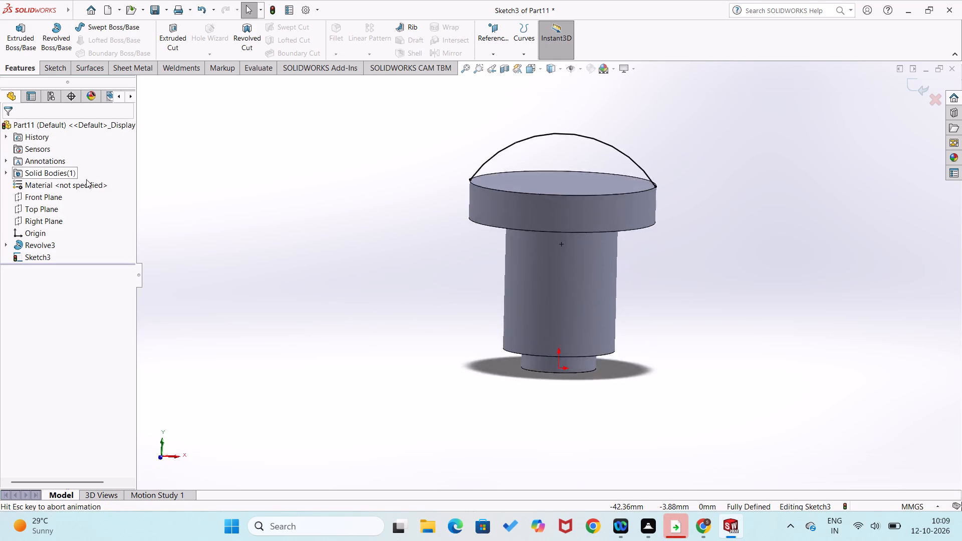
key(ctrl+z)
key(ctrl+z)
key(ctrl+z)
key(ctrl+z)
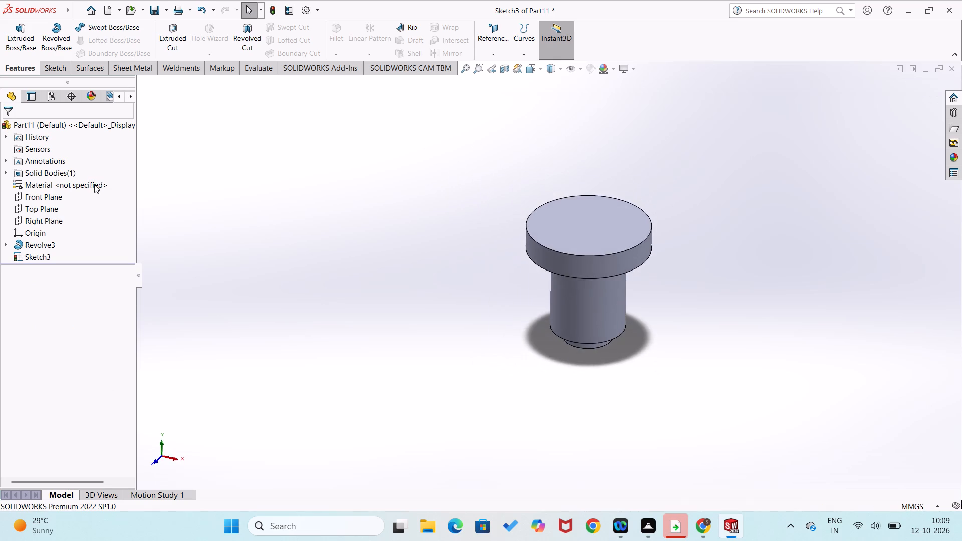
key(ctrl+z)
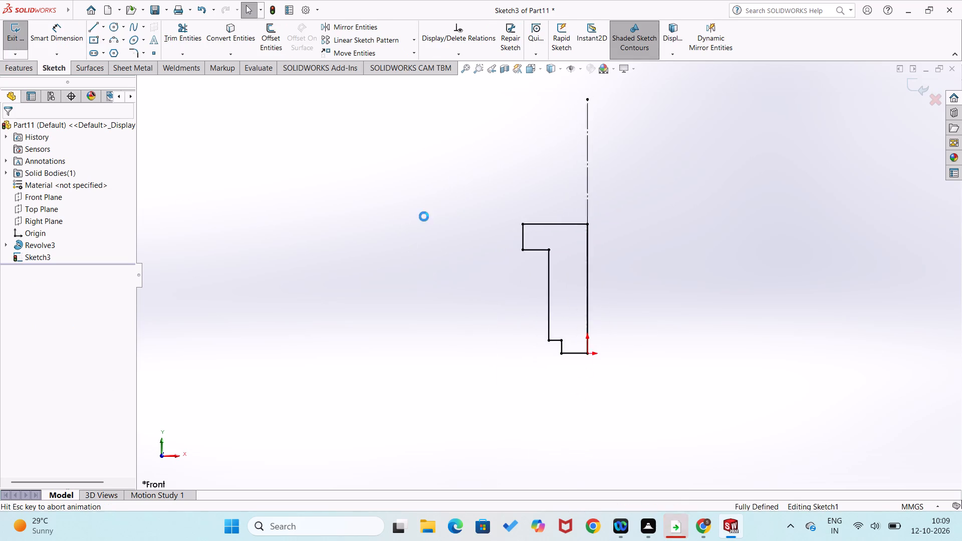
Draw a three-point arc of about 7.16 mm radius from the head's outer top corner to the centreline above the head.
scroll(579, 247, down, 2)
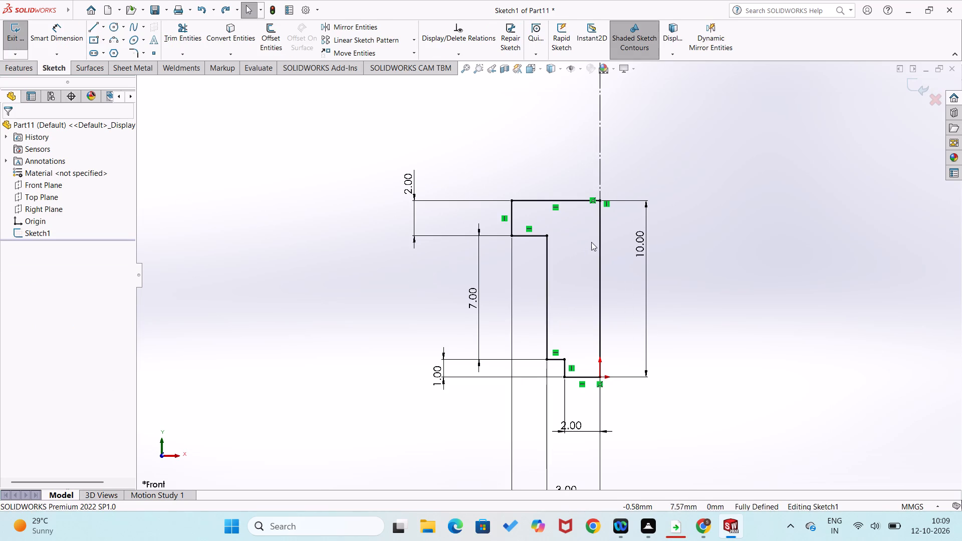
click(115, 39)
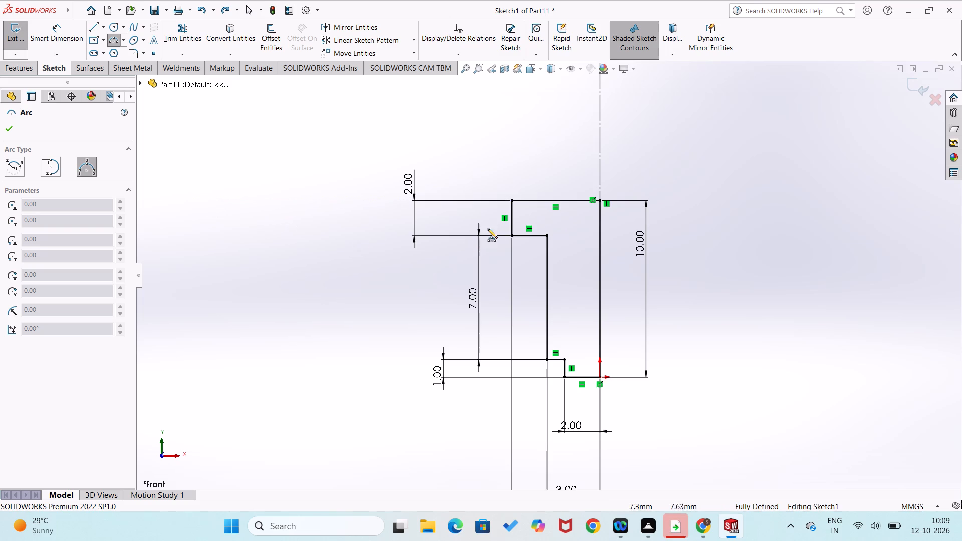
click(512, 200)
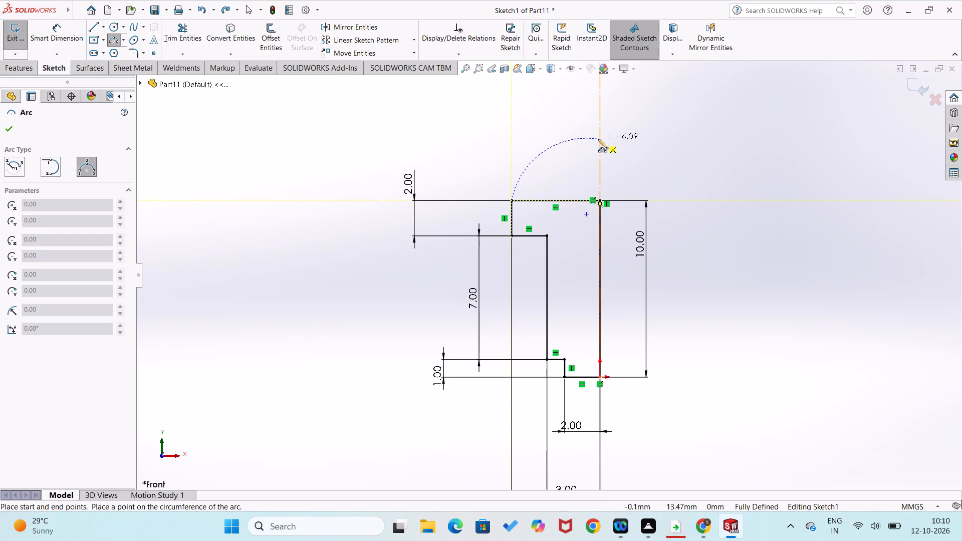
click(598, 139)
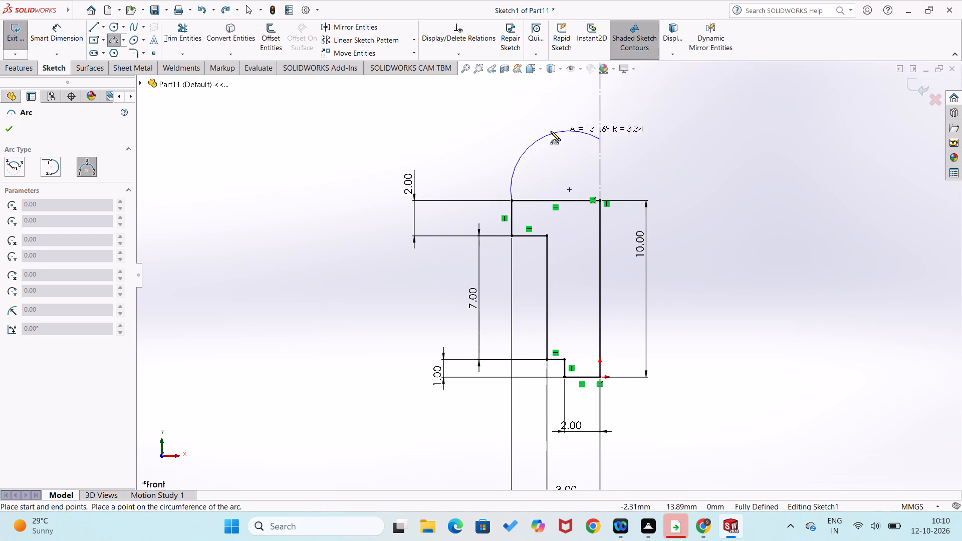
click(567, 150)
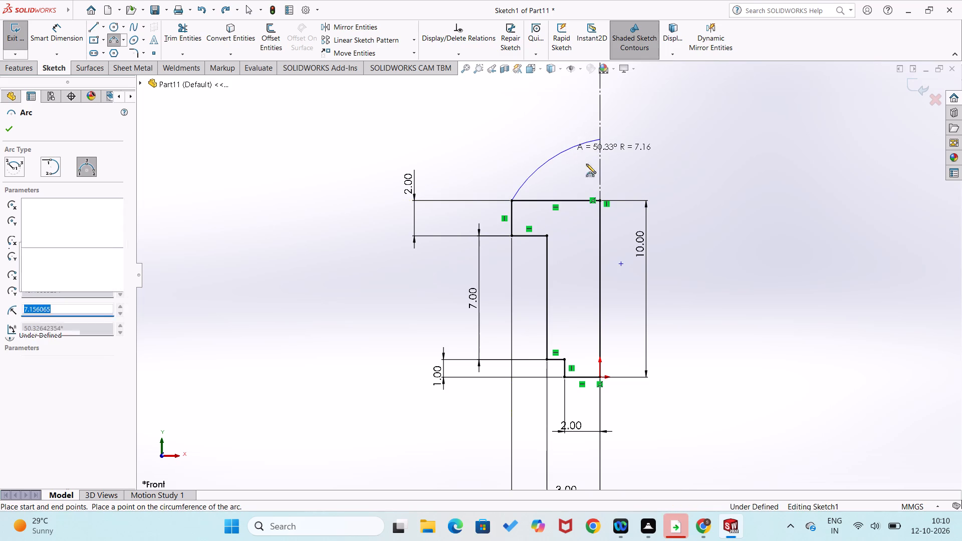
Dimension the new arc above the head with a radius of 6 mm.
right_drag(636, 169, 640, 101)
click(576, 146)
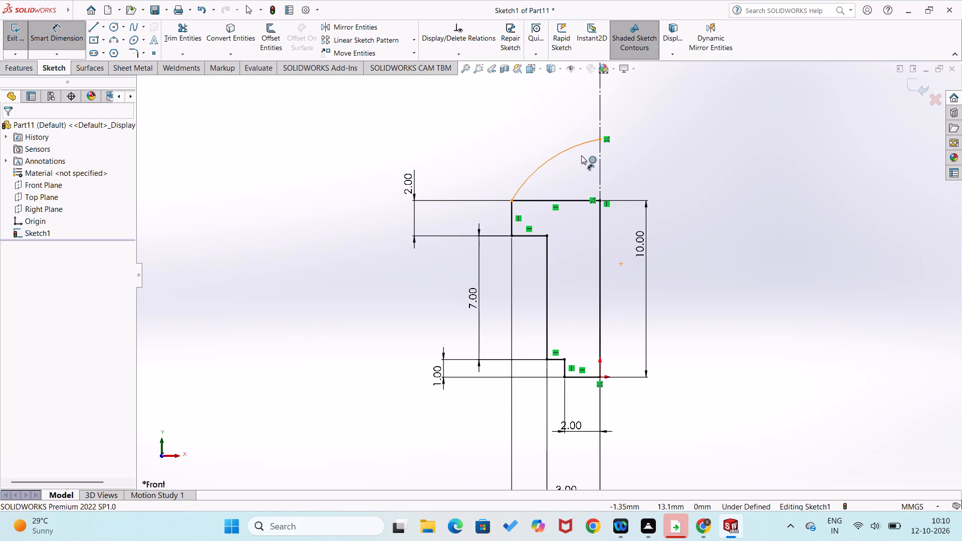
click(578, 169)
key(6)
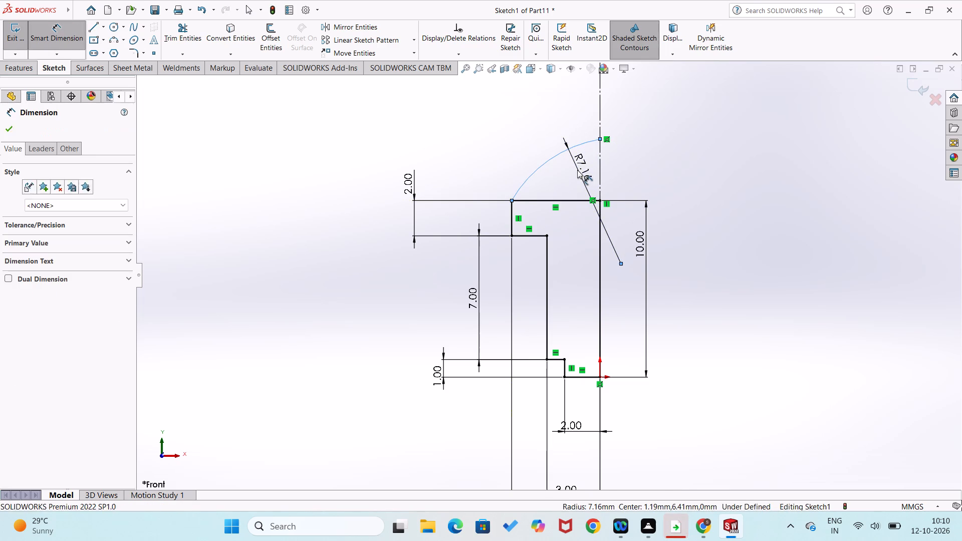
key(Return)
click(449, 140)
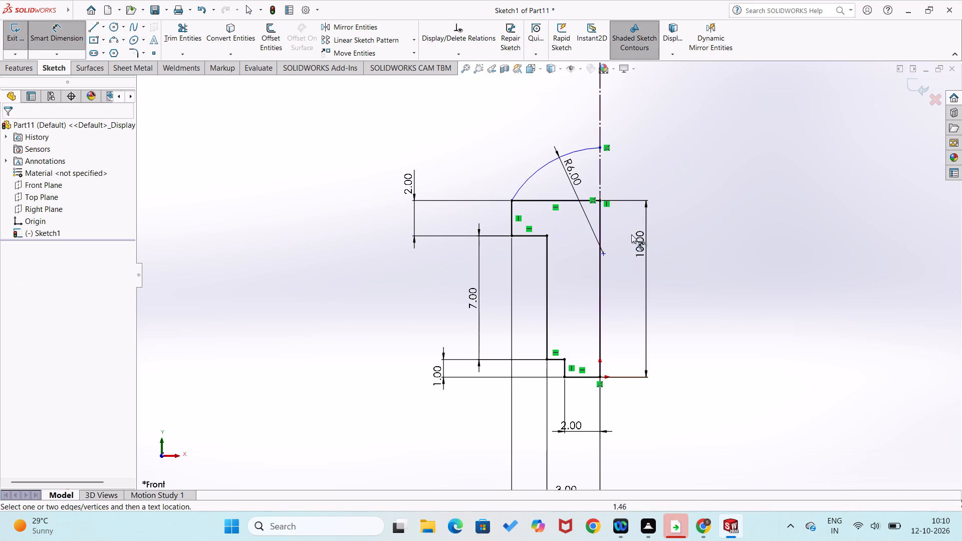
right_drag(693, 275, 708, 189)
right_drag(714, 263, 711, 158)
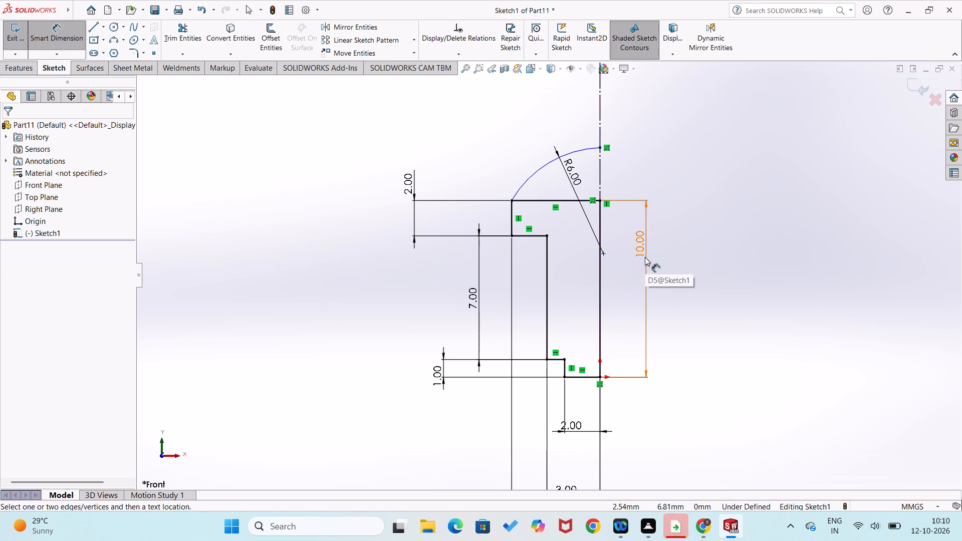
Trim away the profile's solid line along the centreline and the flat top line of the head.
click(186, 36)
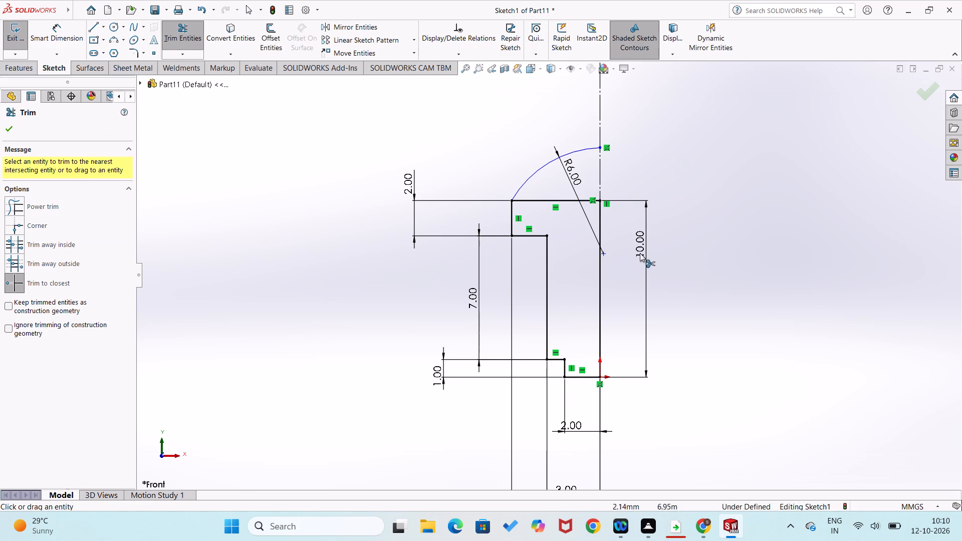
click(600, 283)
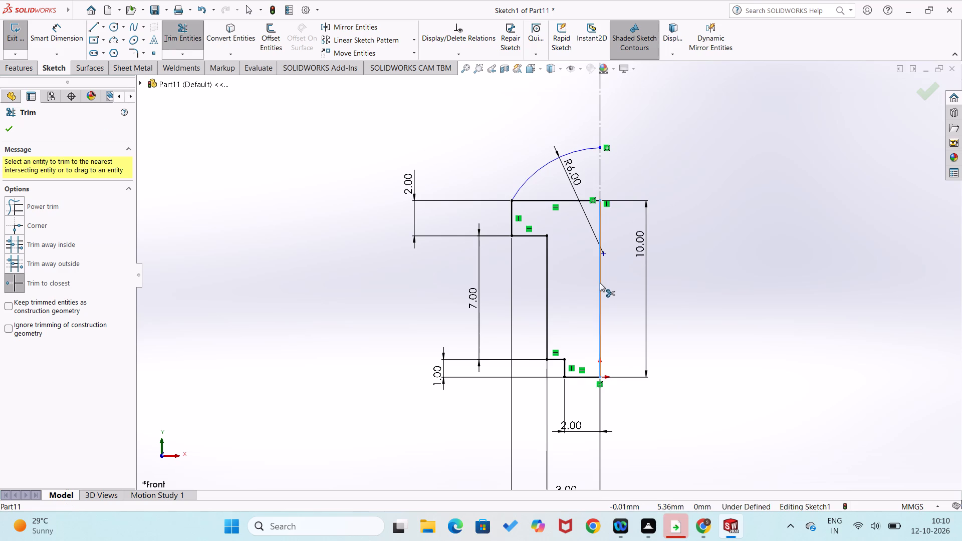
click(569, 203)
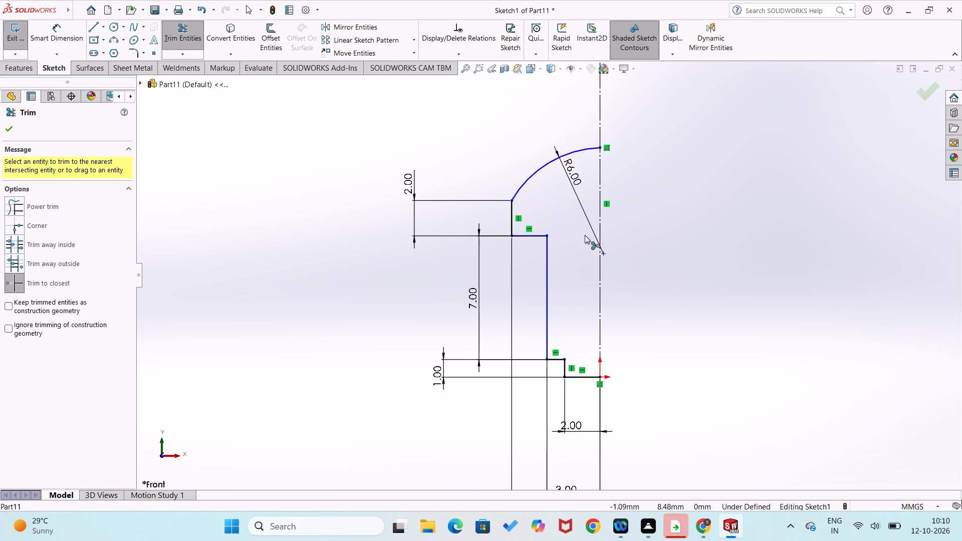
Dimension the overall height from the origin to the arc's end on the centreline.
right_drag(638, 315, 653, 232)
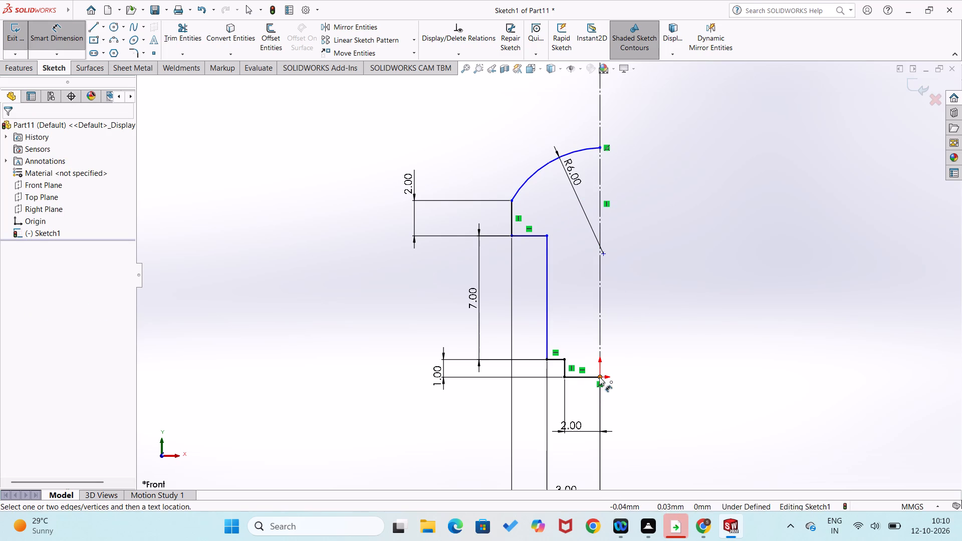
click(599, 377)
click(600, 148)
click(648, 220)
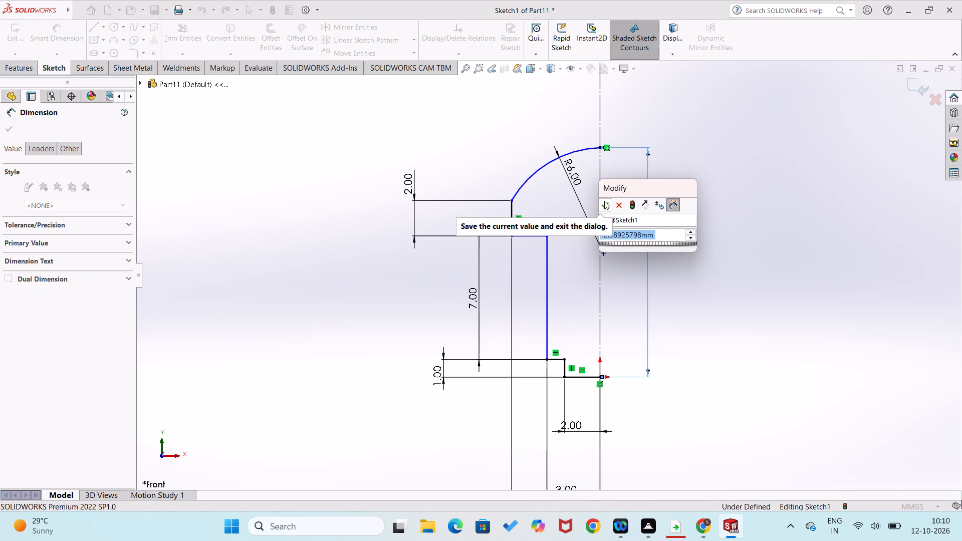
click(604, 201)
right_drag(701, 295, 703, 214)
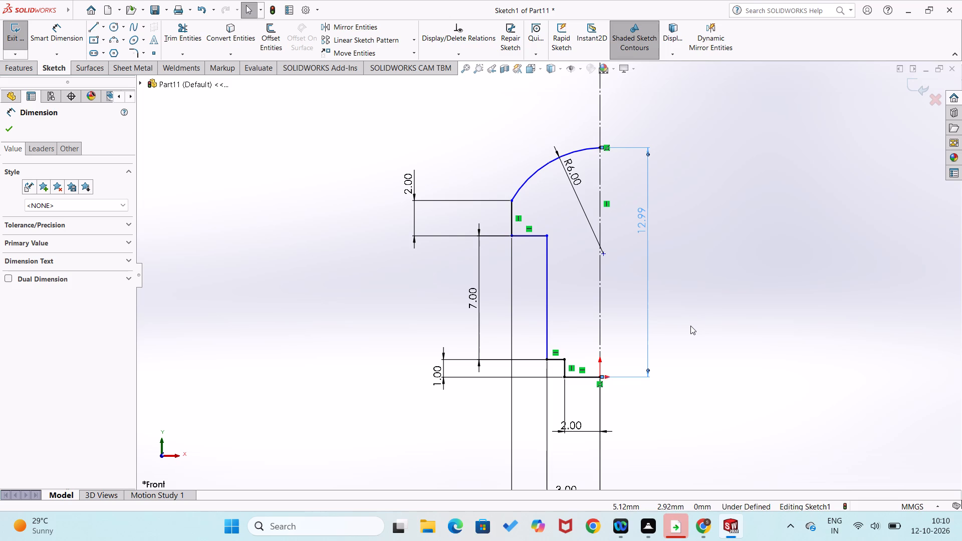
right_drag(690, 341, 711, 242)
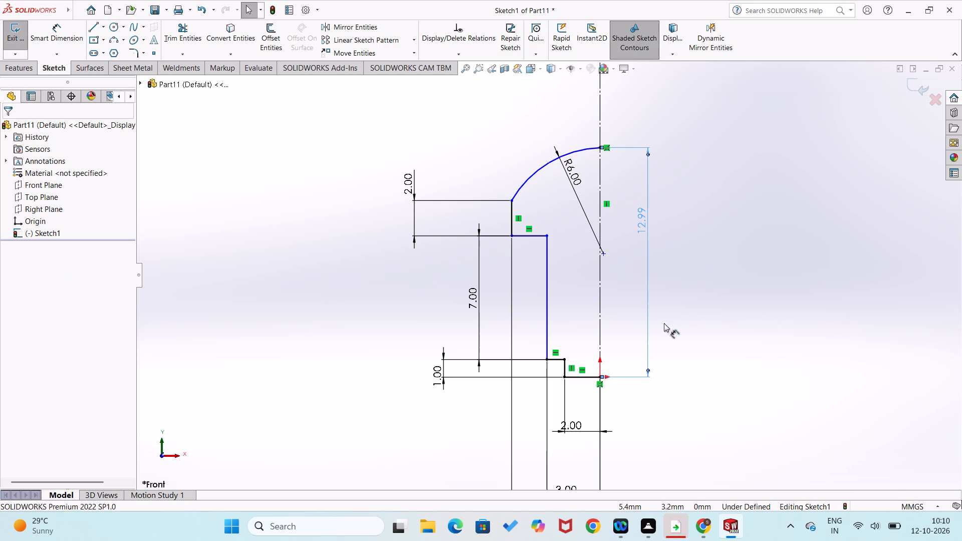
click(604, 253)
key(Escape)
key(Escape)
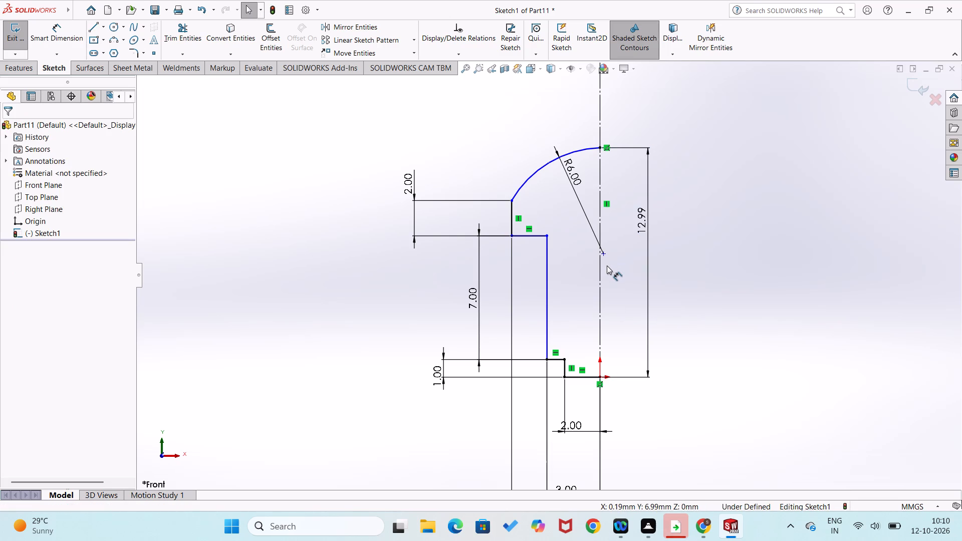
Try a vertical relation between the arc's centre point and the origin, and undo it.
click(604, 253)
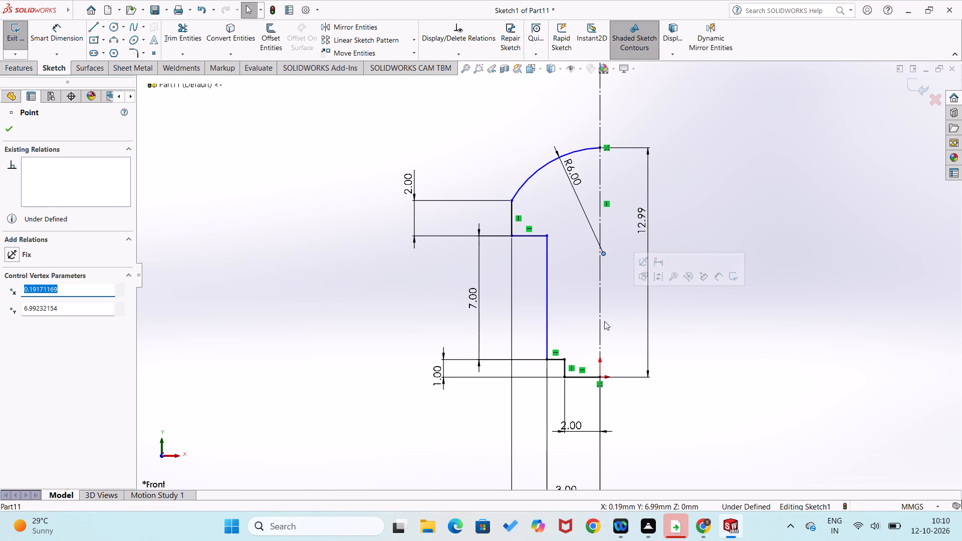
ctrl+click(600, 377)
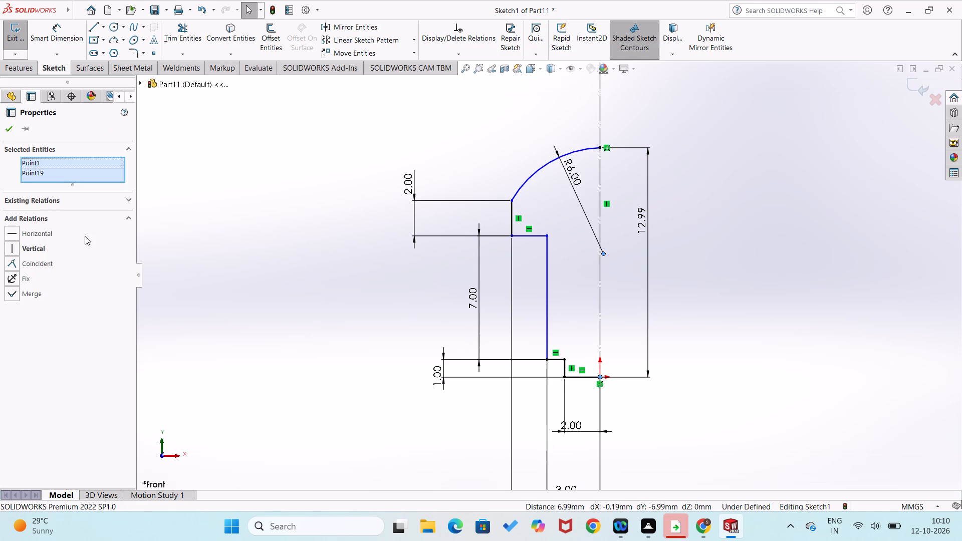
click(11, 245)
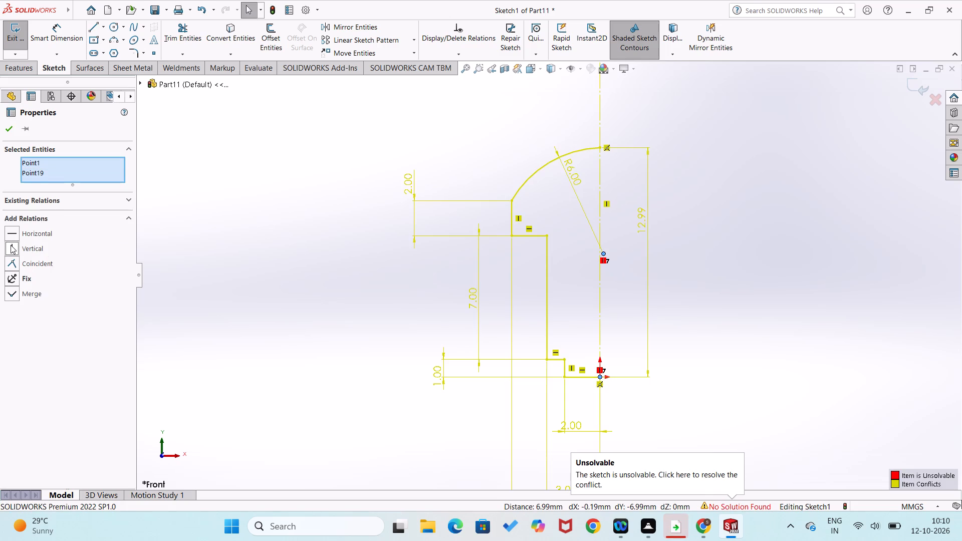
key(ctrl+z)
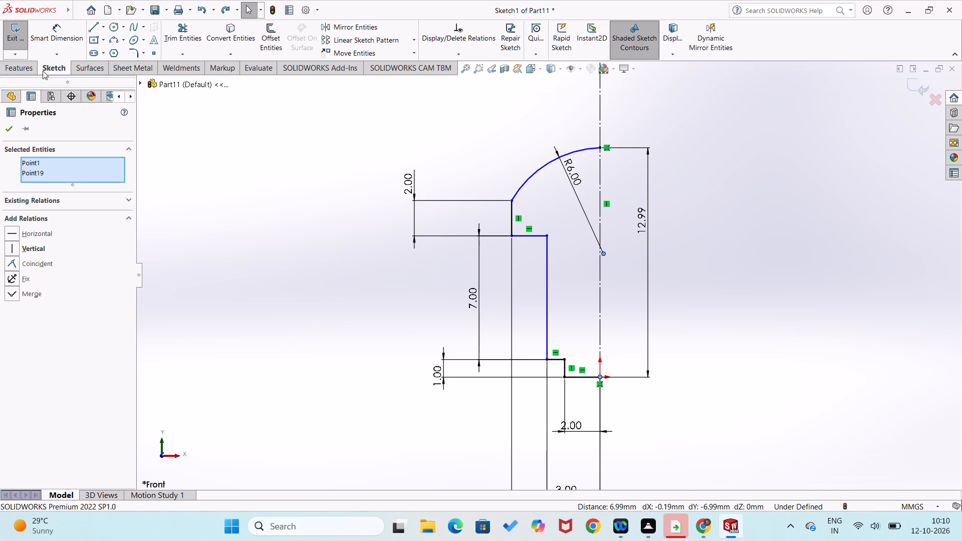
Revolve the domed profile 360° about the centreline, letting the open sketch be closed automatically.
click(23, 66)
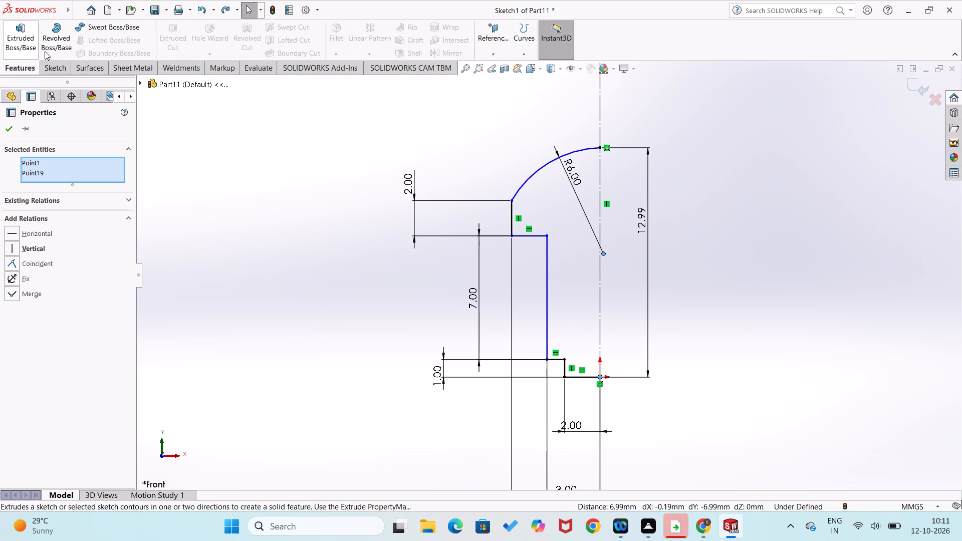
click(51, 44)
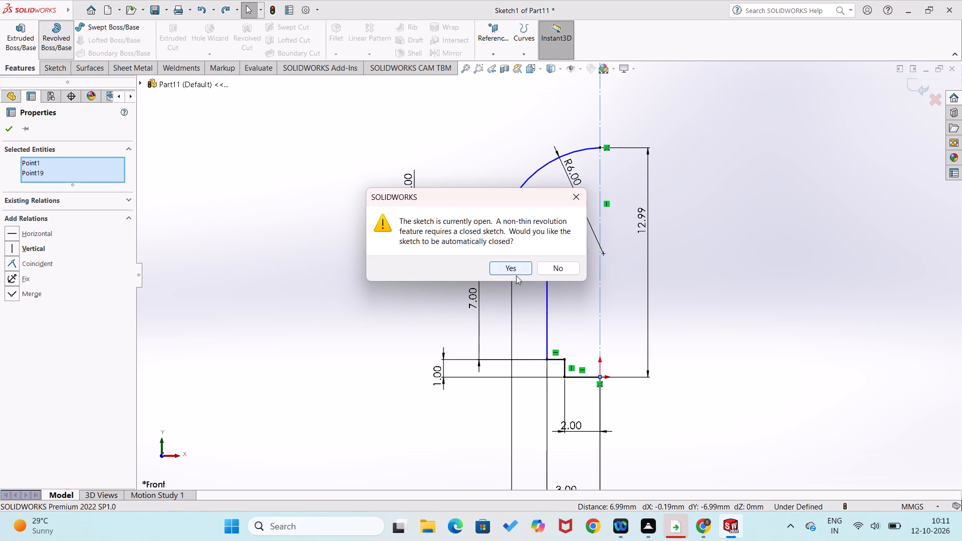
click(516, 276)
click(513, 270)
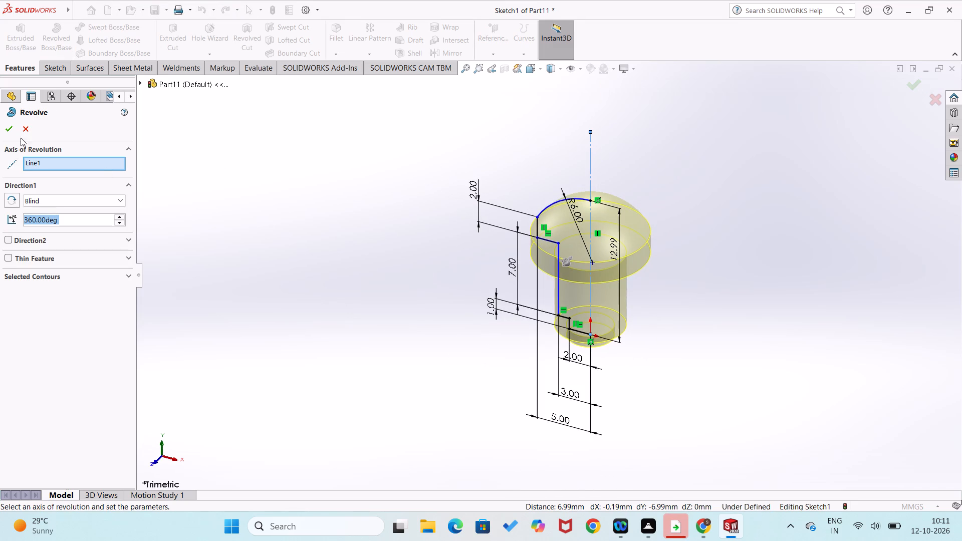
click(3, 126)
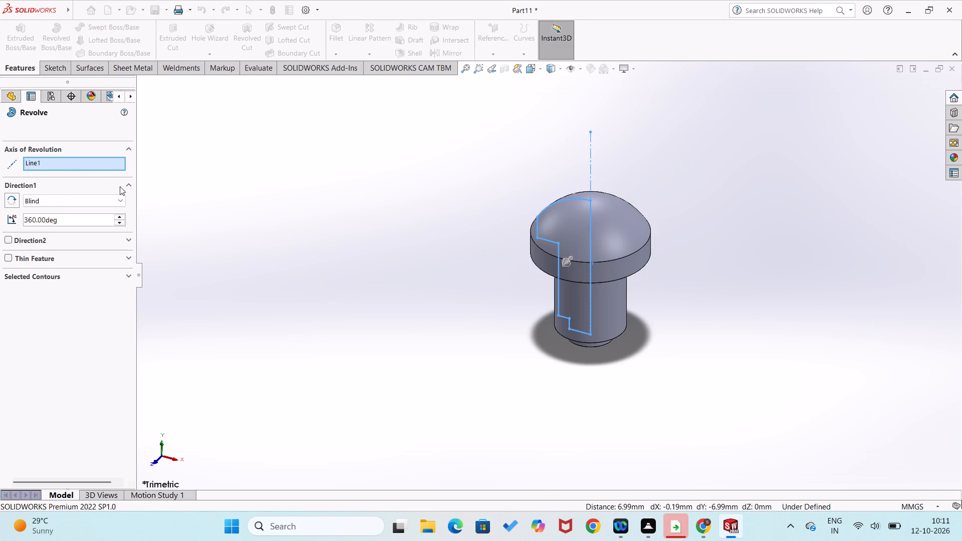
click(287, 255)
On the Front Plane, sketch a corner rectangle about 2.03 mm wide and 1.25 mm high across the top of the dome.
middle_drag(383, 305, 429, 257)
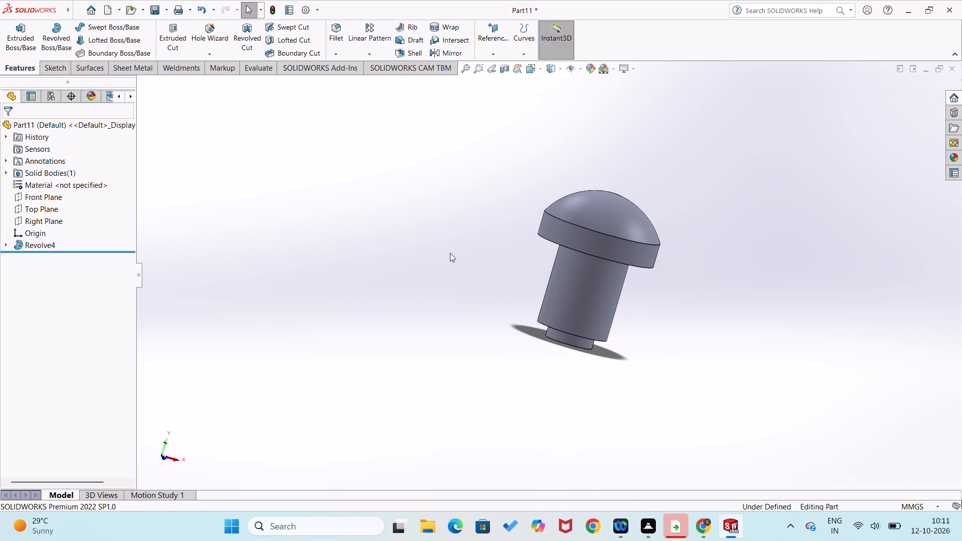
right_click(36, 197)
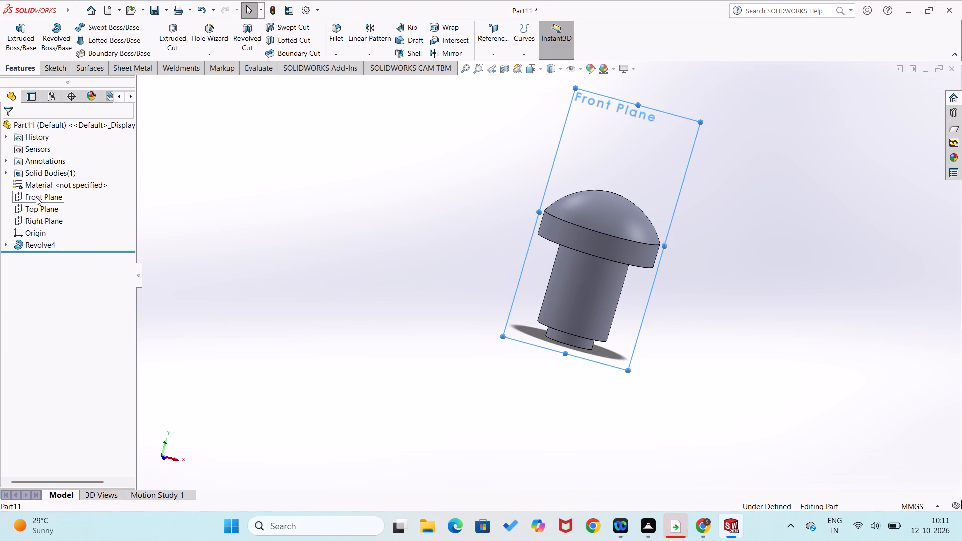
click(46, 182)
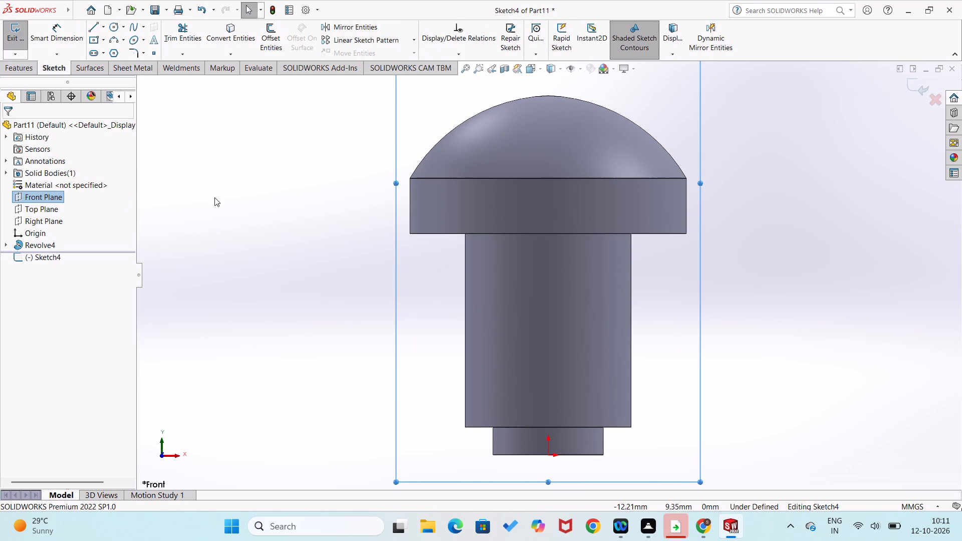
right_drag(292, 172, 297, 272)
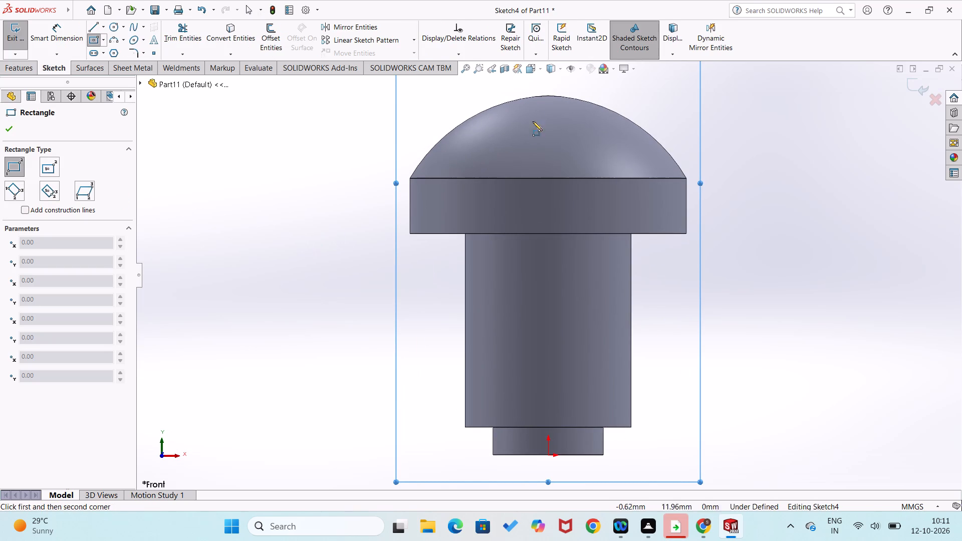
click(518, 87)
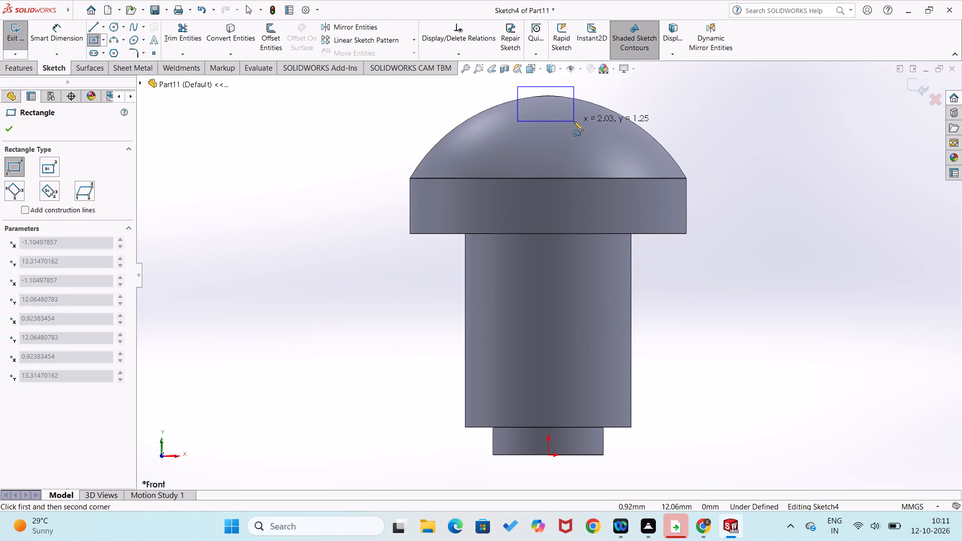
click(574, 121)
Dimension the rectangle on the dome 2 mm wide and 1 mm high.
right_drag(364, 245, 367, 153)
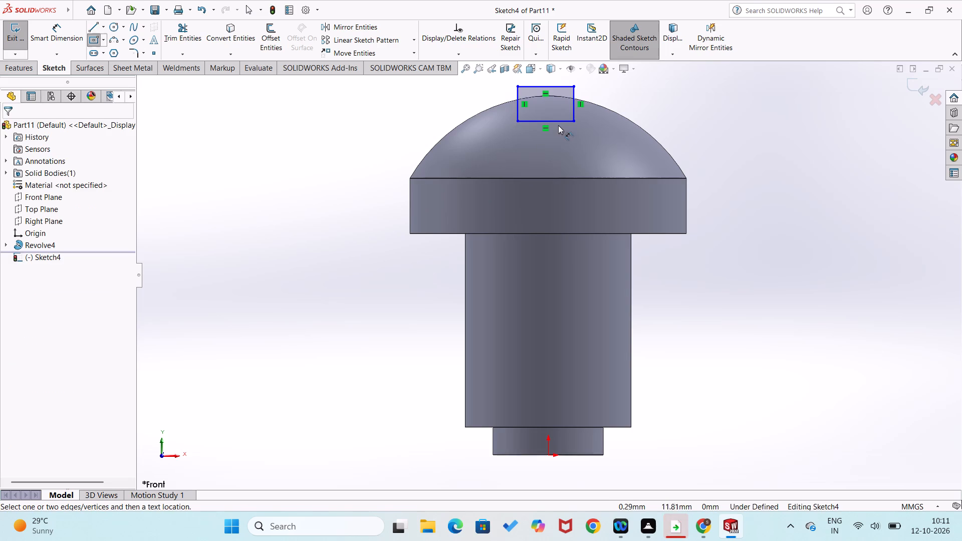
click(559, 121)
click(561, 137)
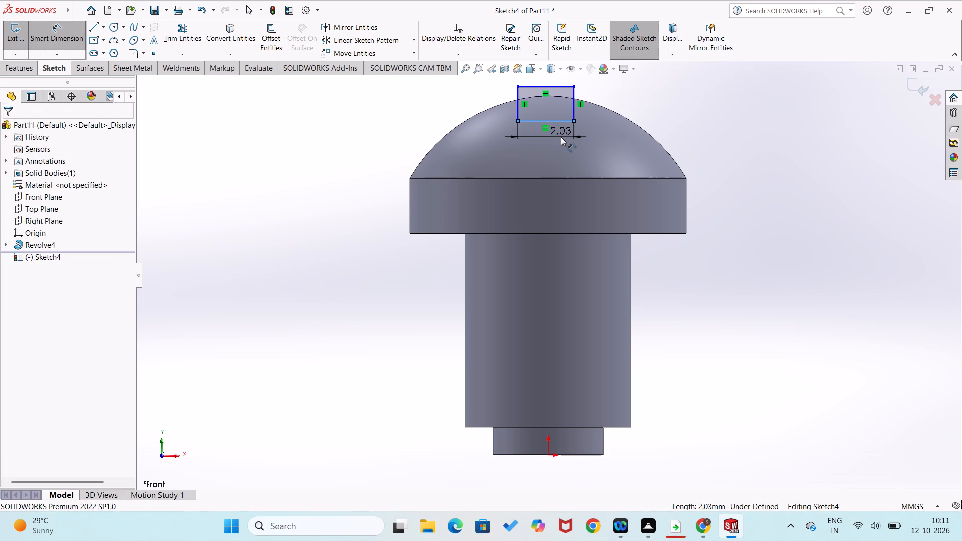
key(2)
key(Return)
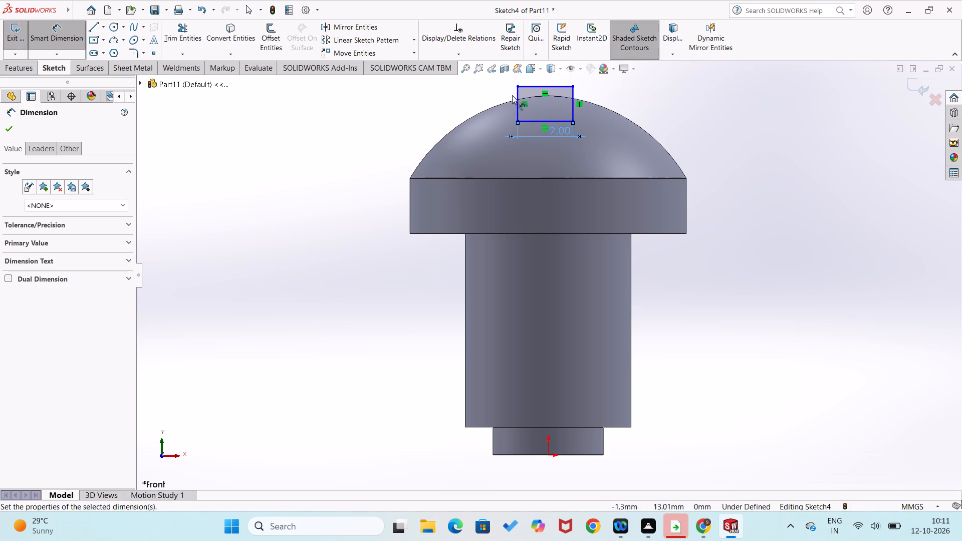
click(574, 106)
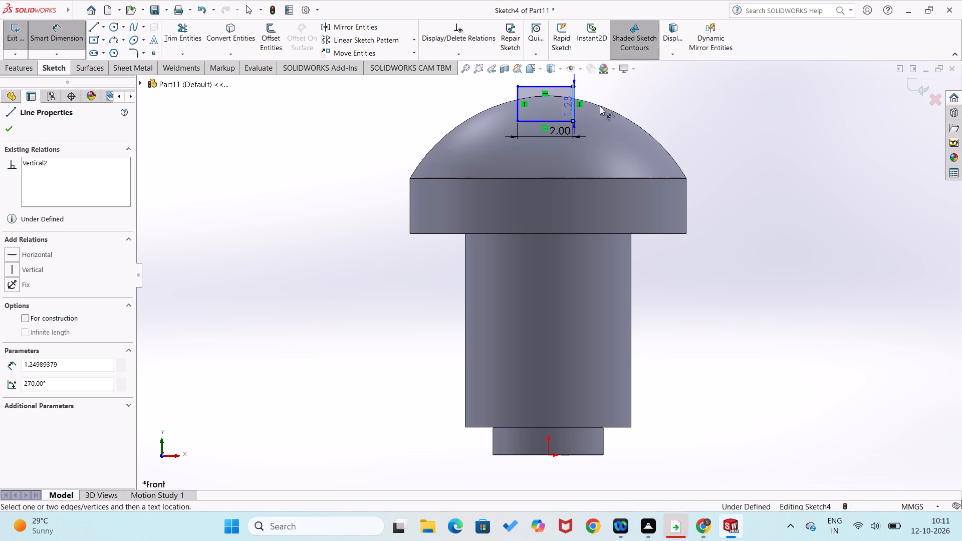
click(648, 105)
key(1)
key(Return)
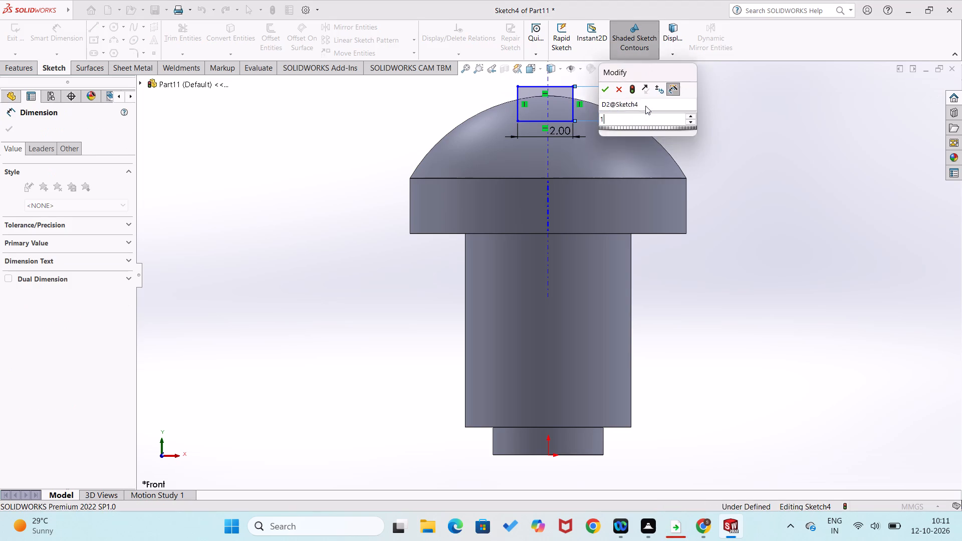
Add a tangent relation between the rectangle's top line and the dome's silhouette edge.
scroll(520, 110, down, 3)
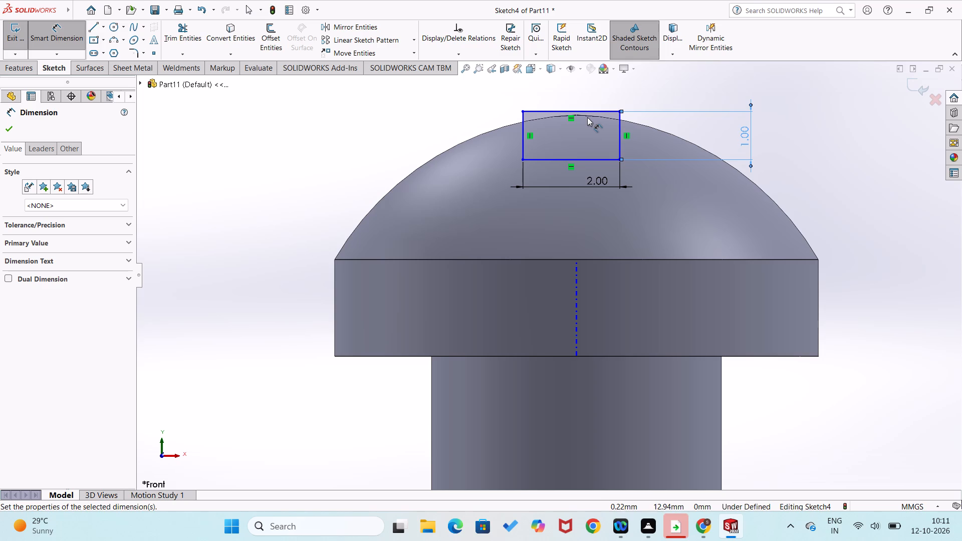
click(636, 122)
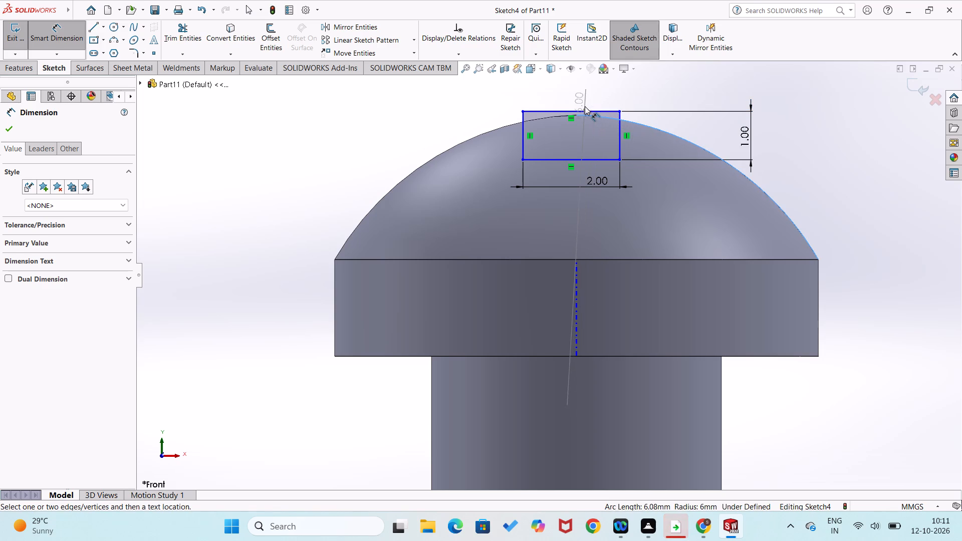
key(Escape)
key(Escape)
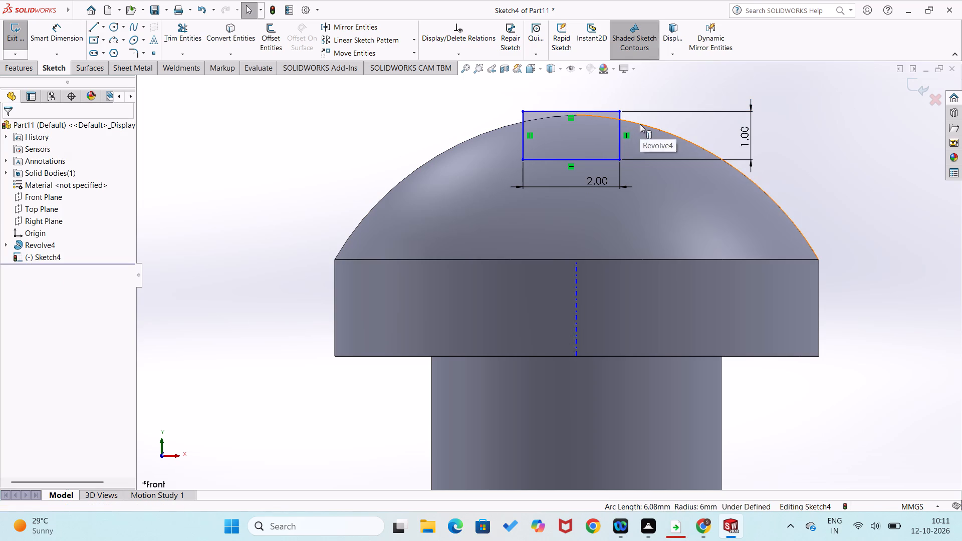
click(640, 124)
ctrl+click(602, 112)
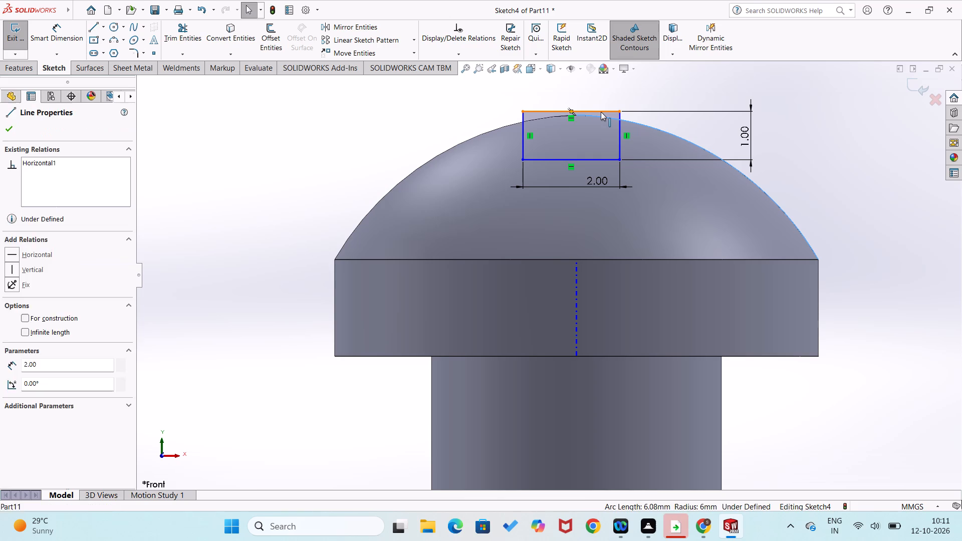
click(11, 228)
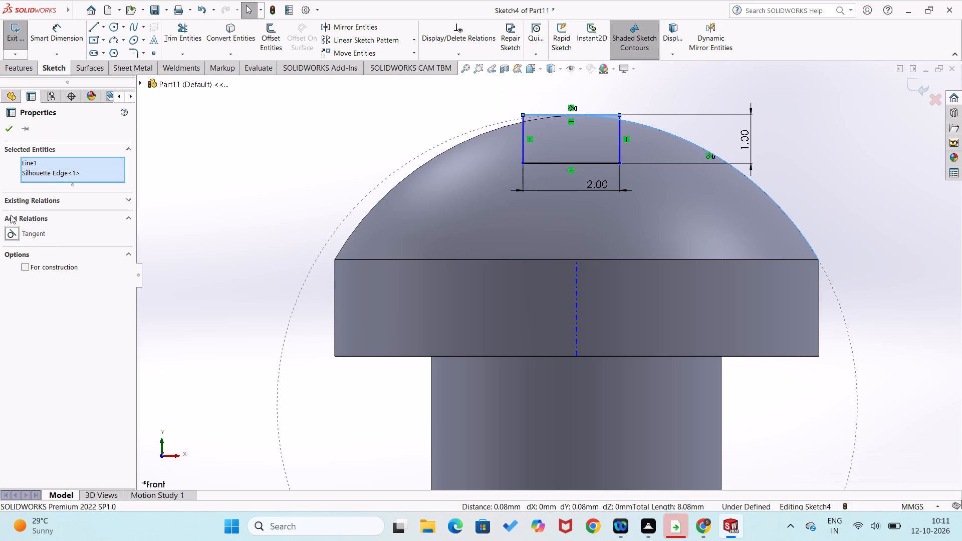
click(9, 132)
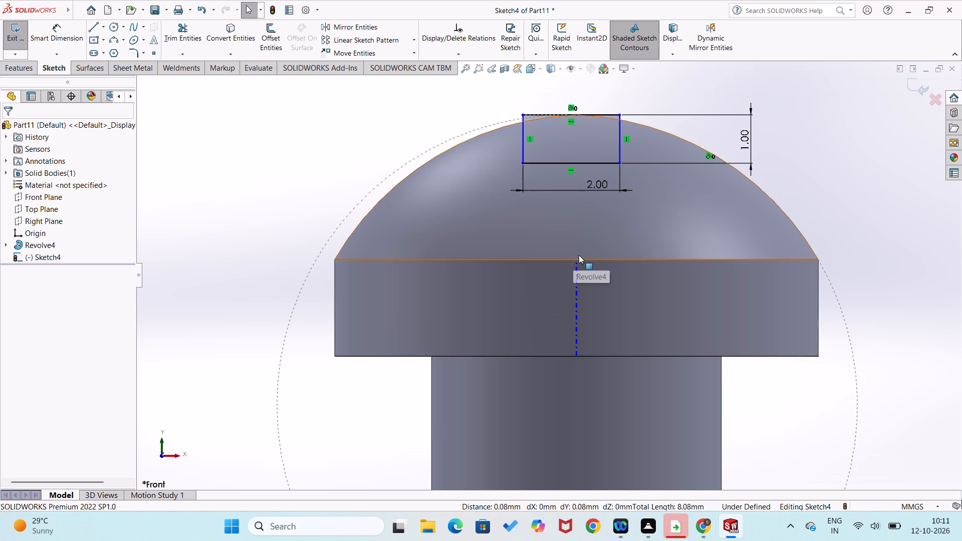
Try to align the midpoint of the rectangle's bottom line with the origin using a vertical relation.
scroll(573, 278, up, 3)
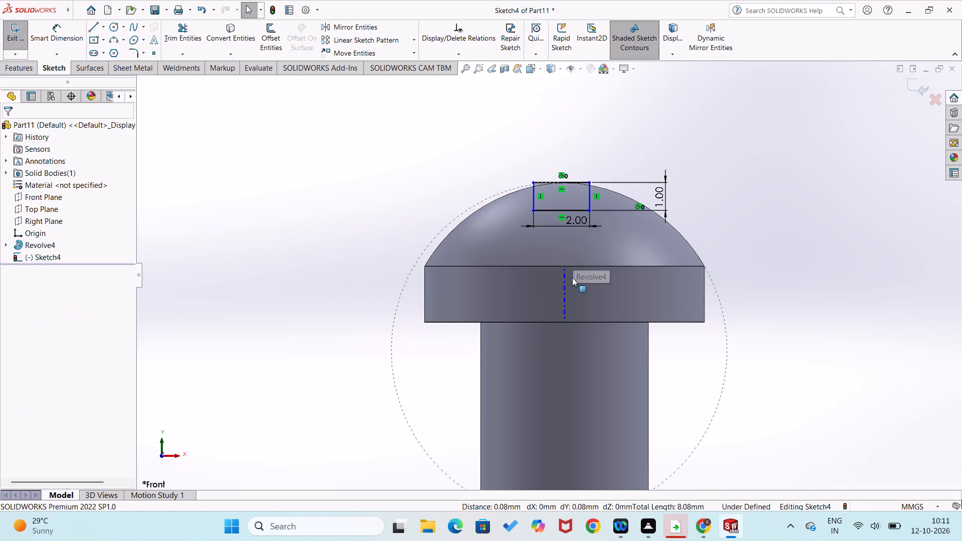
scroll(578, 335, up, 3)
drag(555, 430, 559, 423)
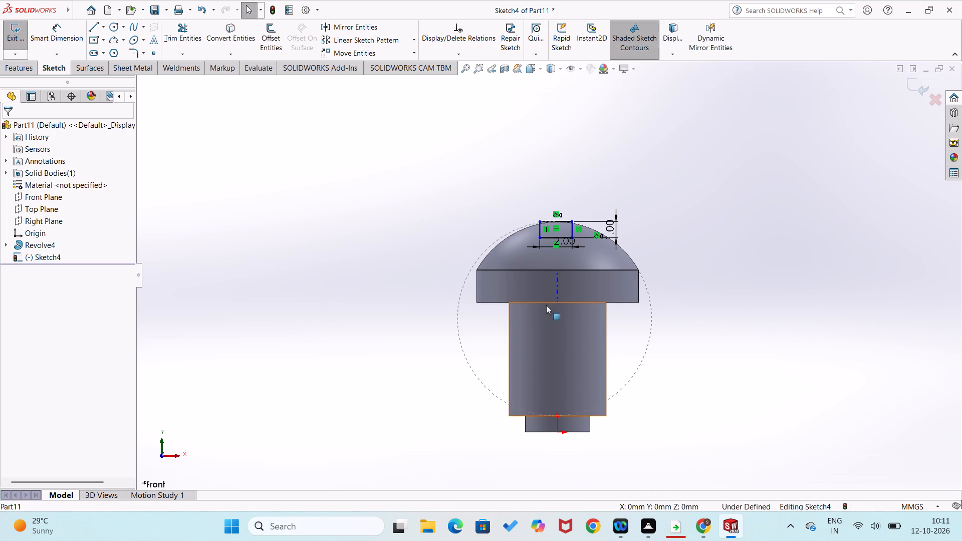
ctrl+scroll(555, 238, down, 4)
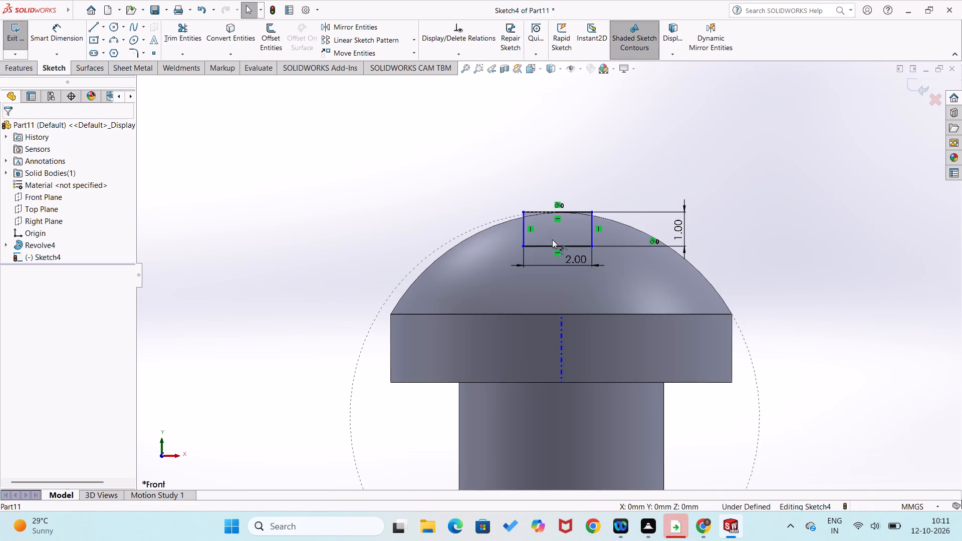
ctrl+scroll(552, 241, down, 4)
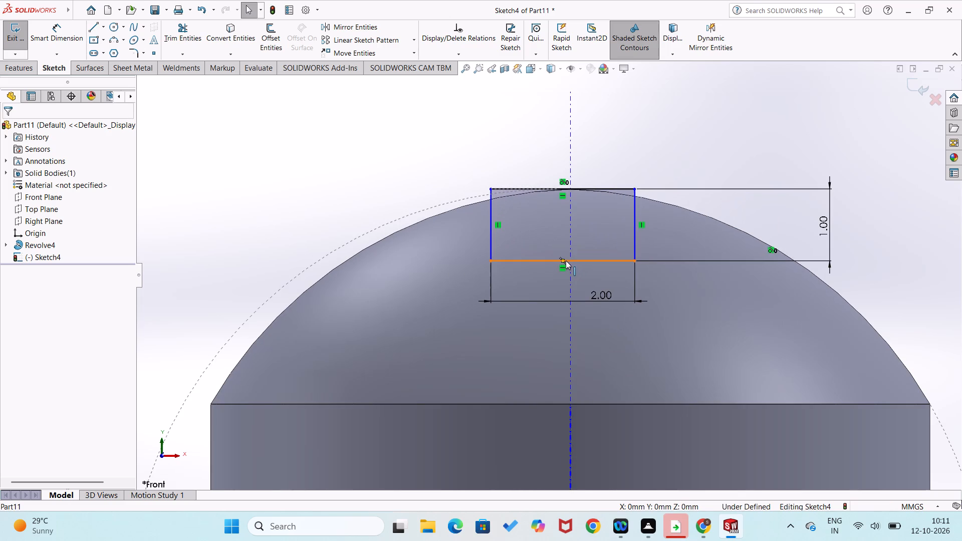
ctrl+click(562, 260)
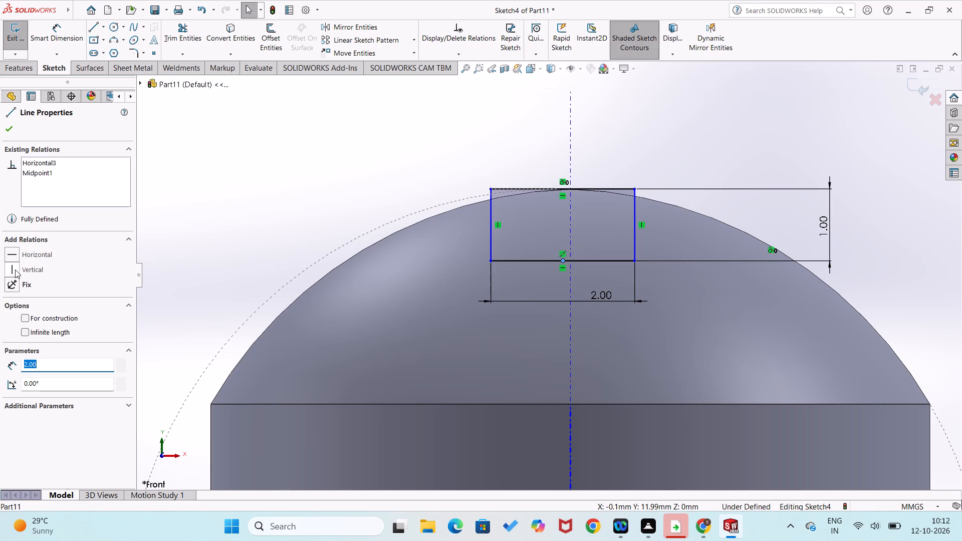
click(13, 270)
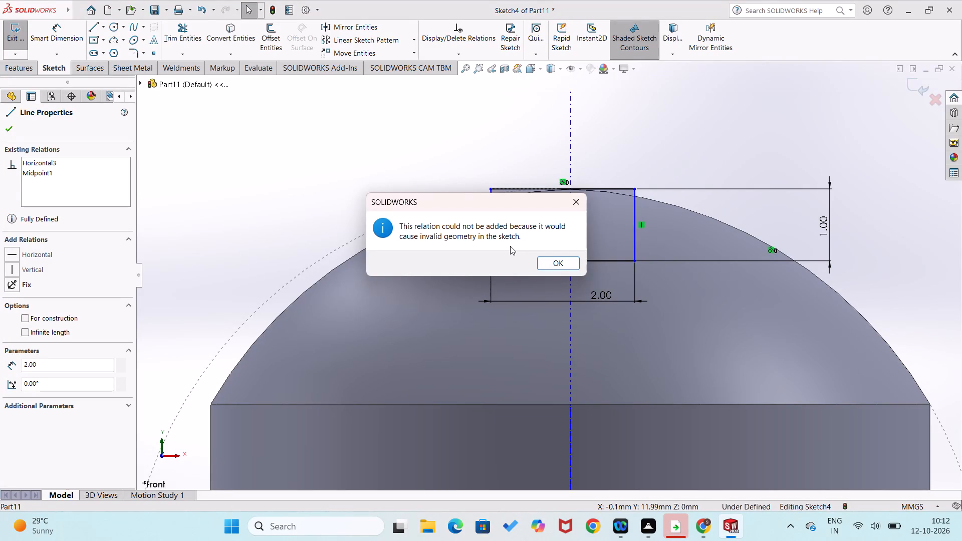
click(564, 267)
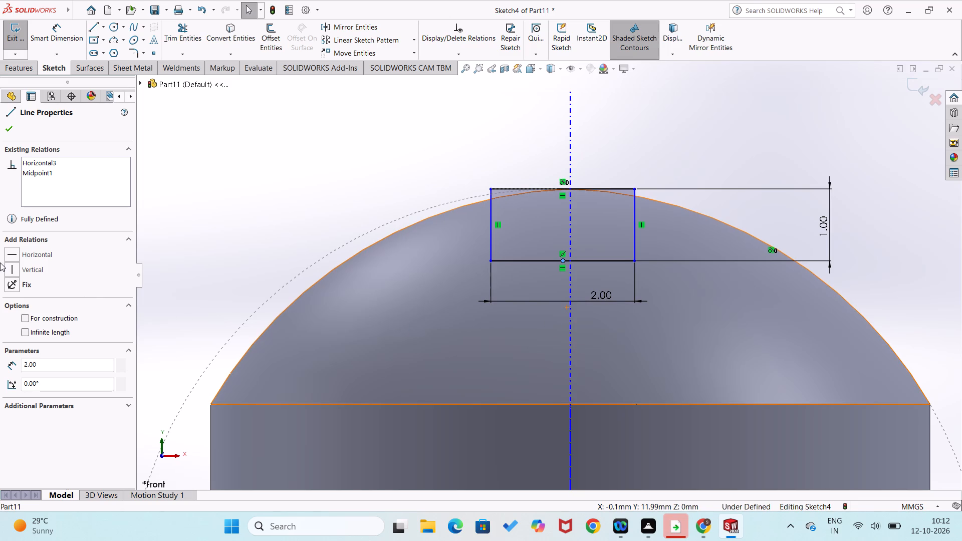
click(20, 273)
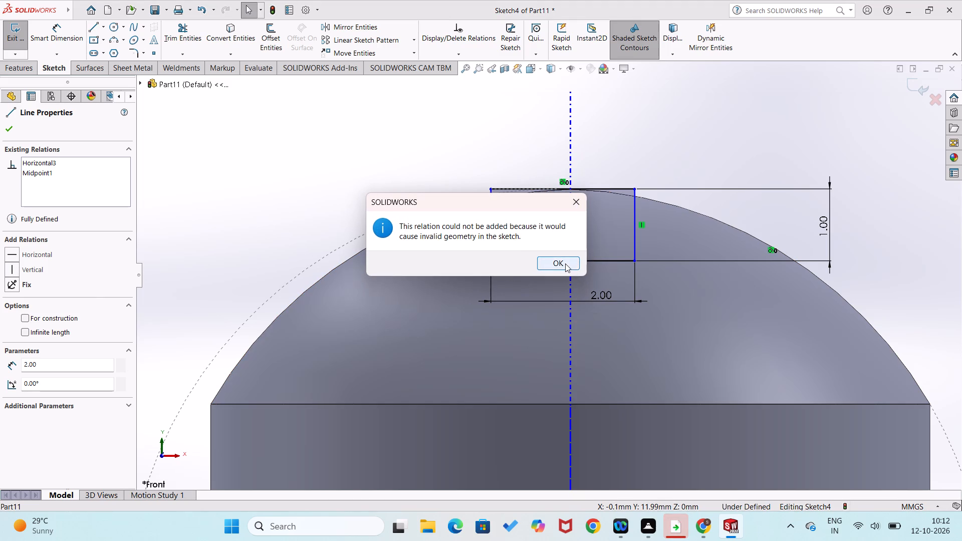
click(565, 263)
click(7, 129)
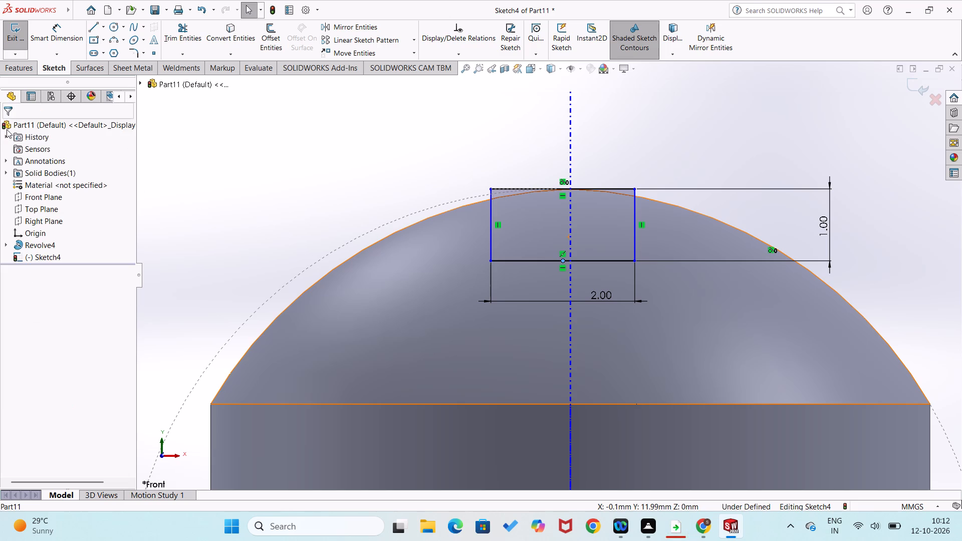
Dimension the midpoint of the rectangle's bottom line 5 mm horizontally from the left corner where the dome meets the head's rim.
scroll(307, 248, up, 3)
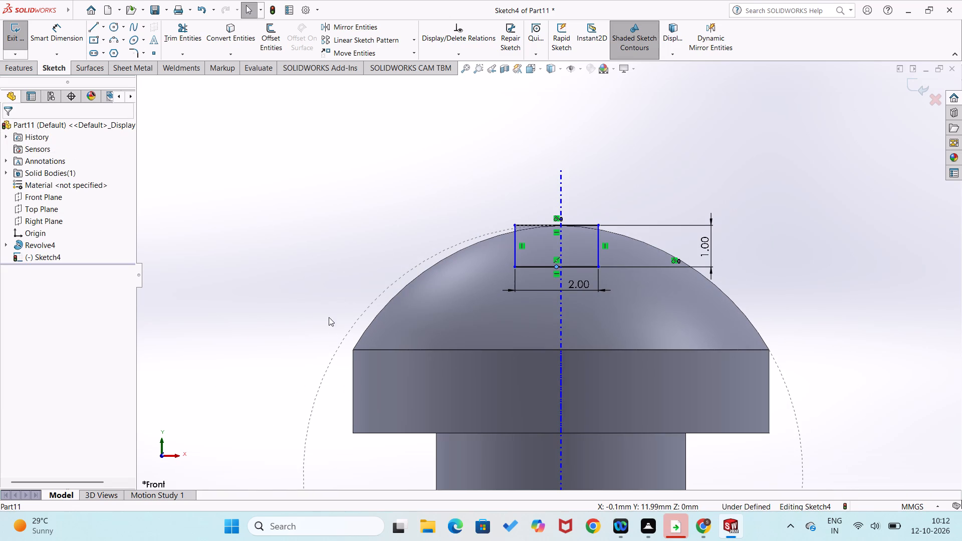
right_drag(273, 292, 296, 184)
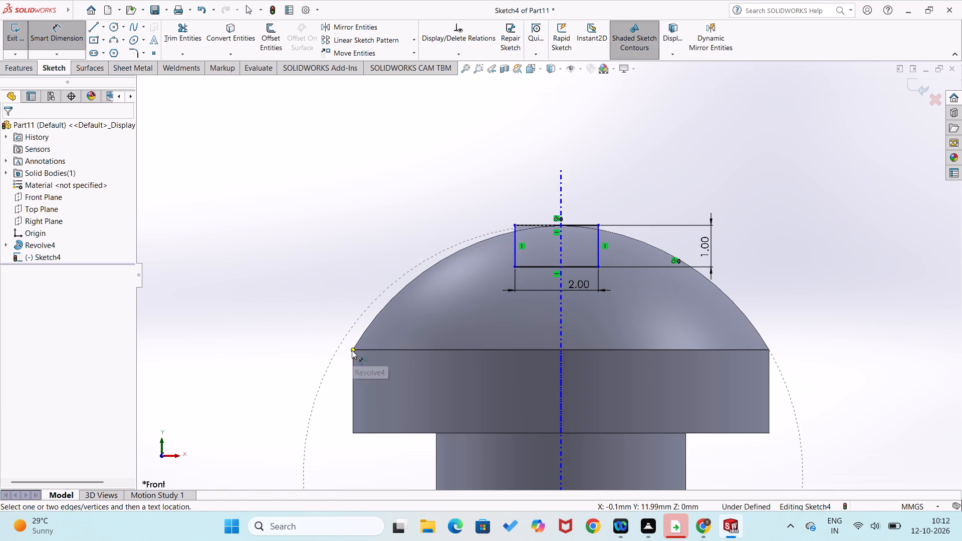
click(352, 350)
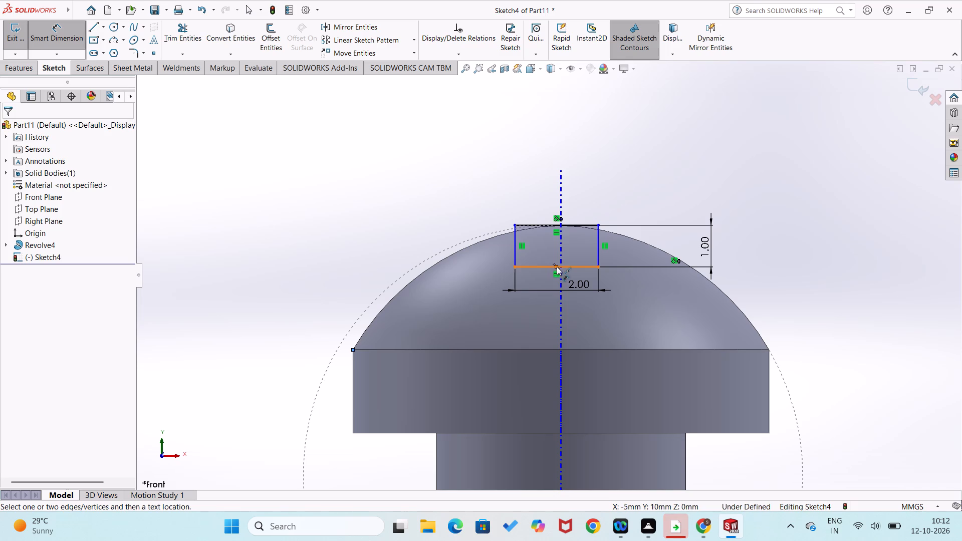
click(557, 266)
click(524, 382)
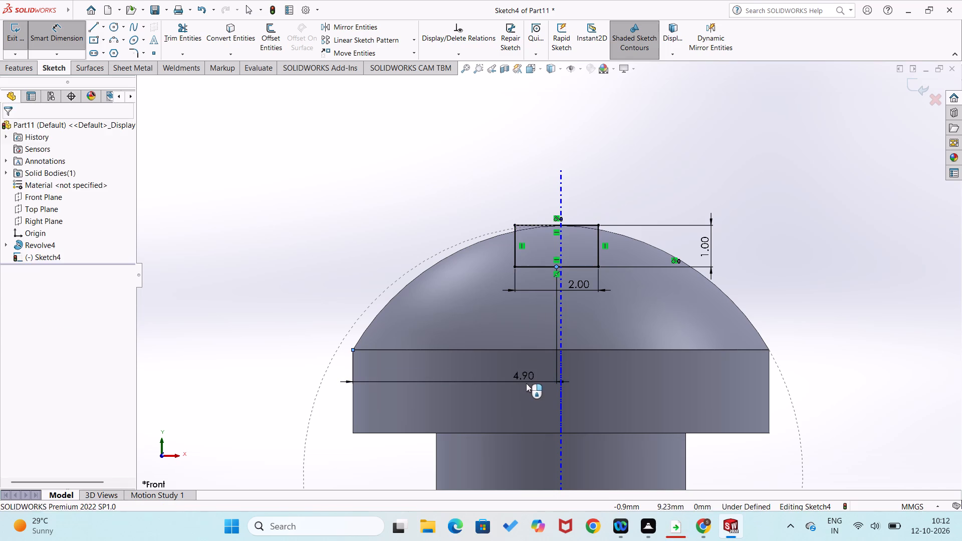
key(5)
key(Return)
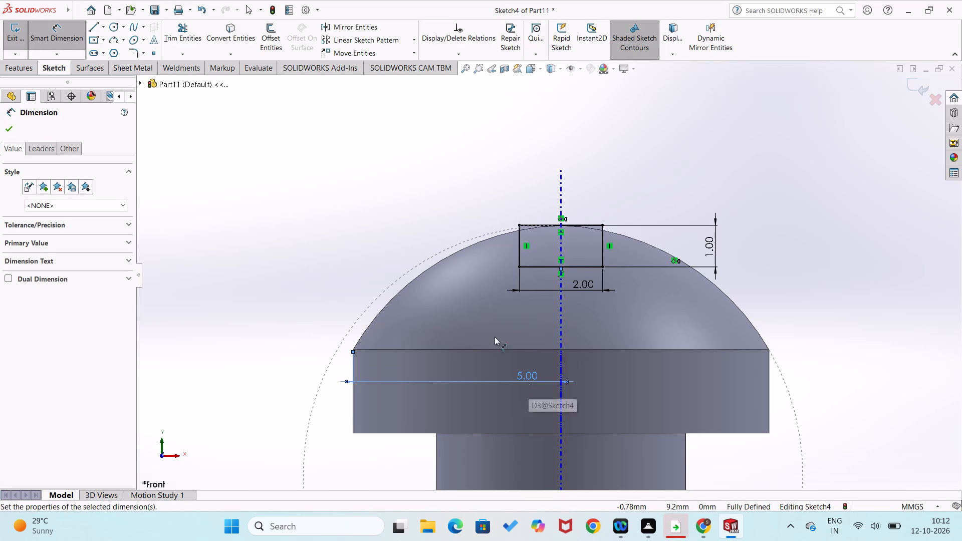
click(379, 206)
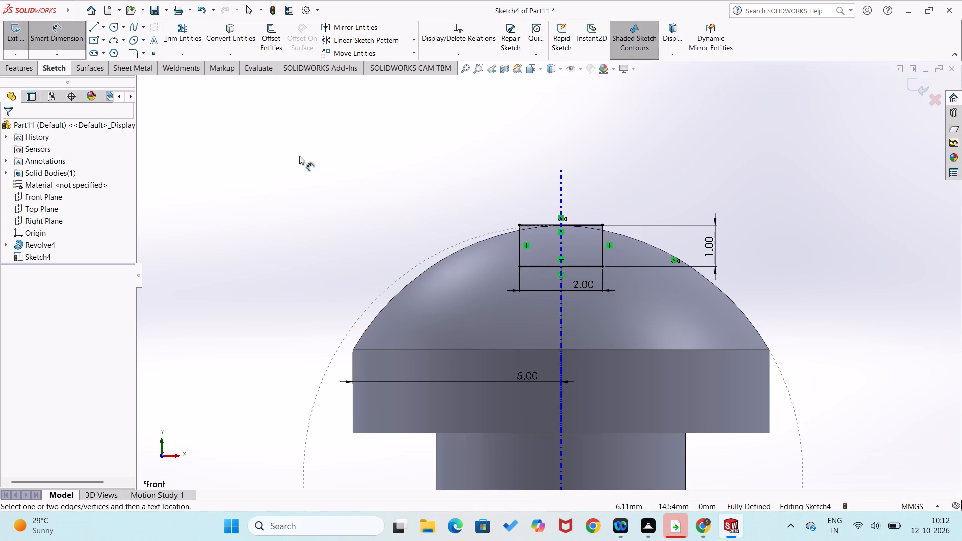
Cut the slot through the dome by extruding the rectangle as a Mid Plane cut 40 mm deep.
click(18, 69)
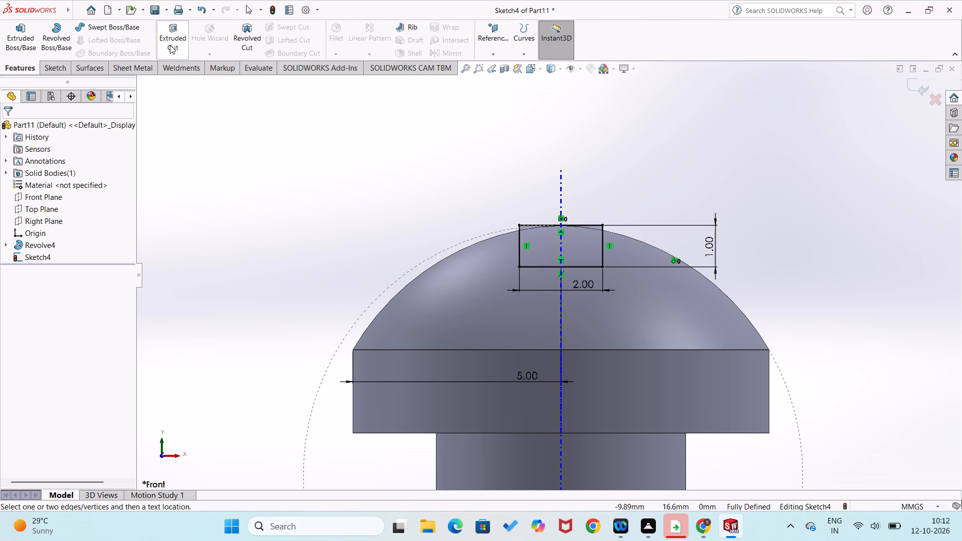
click(170, 45)
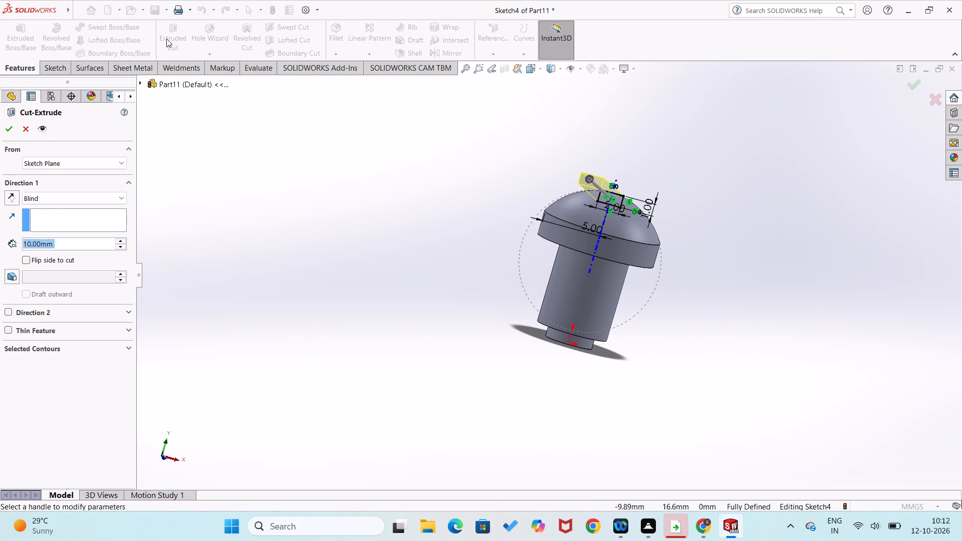
click(116, 196)
click(98, 274)
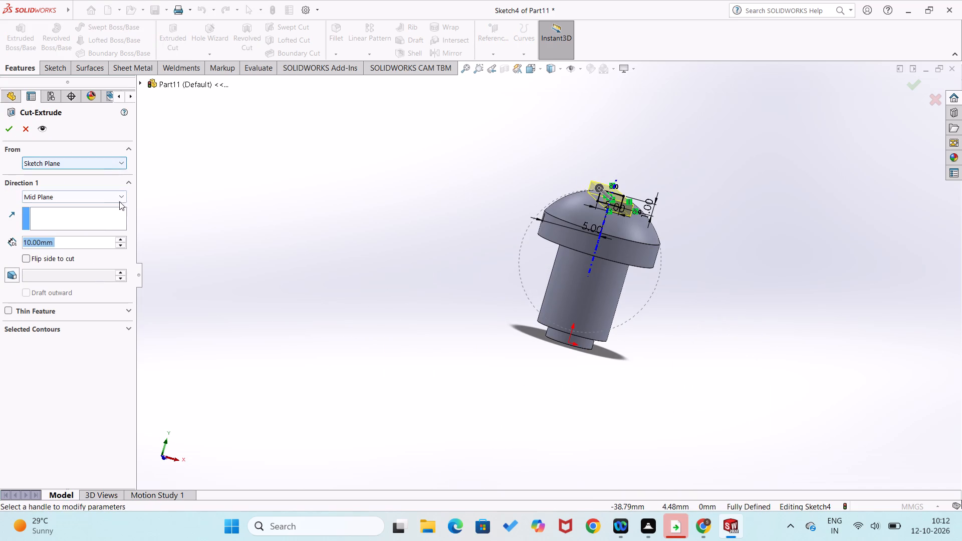
triple_click(123, 240)
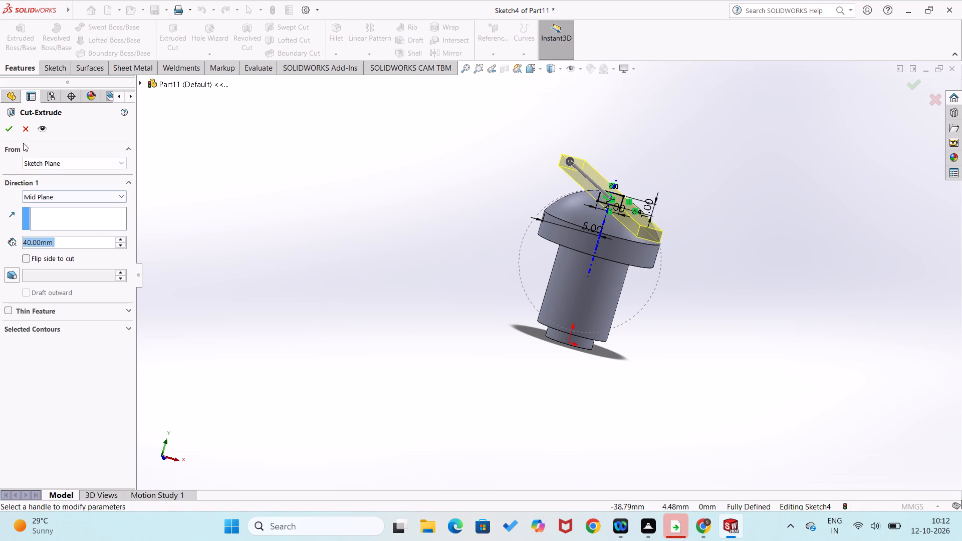
click(13, 127)
click(192, 198)
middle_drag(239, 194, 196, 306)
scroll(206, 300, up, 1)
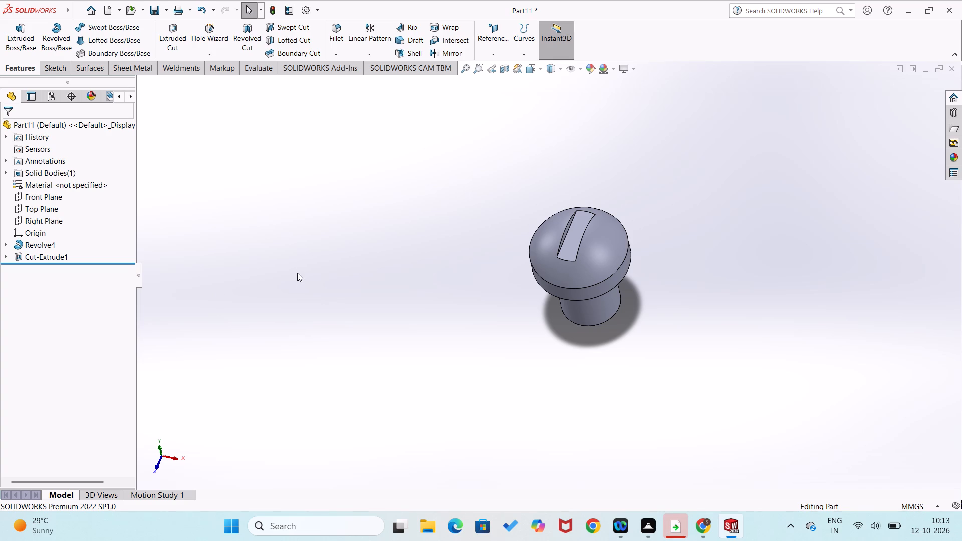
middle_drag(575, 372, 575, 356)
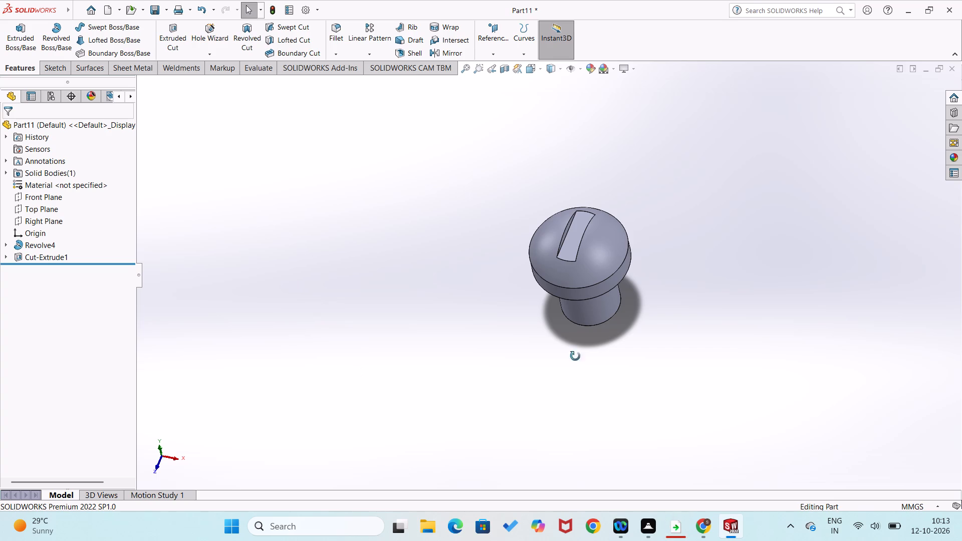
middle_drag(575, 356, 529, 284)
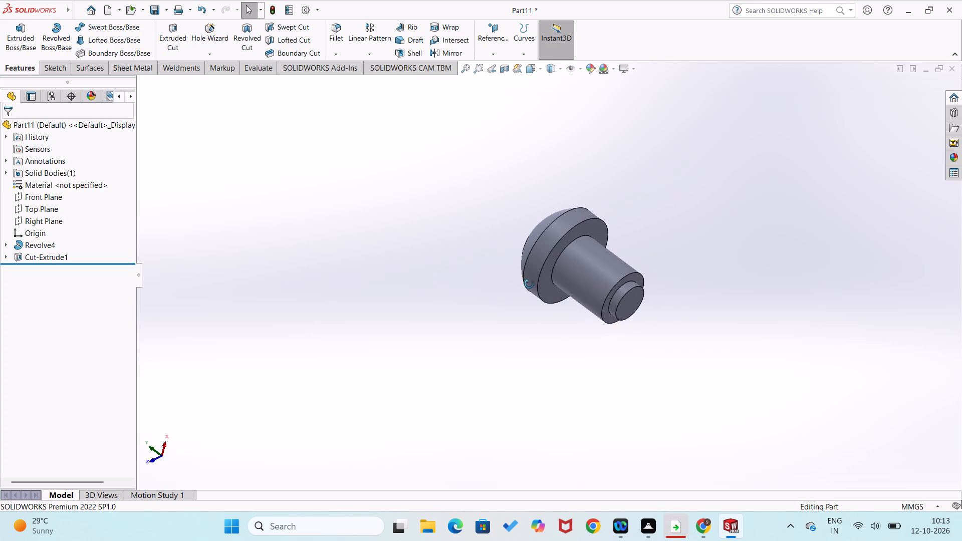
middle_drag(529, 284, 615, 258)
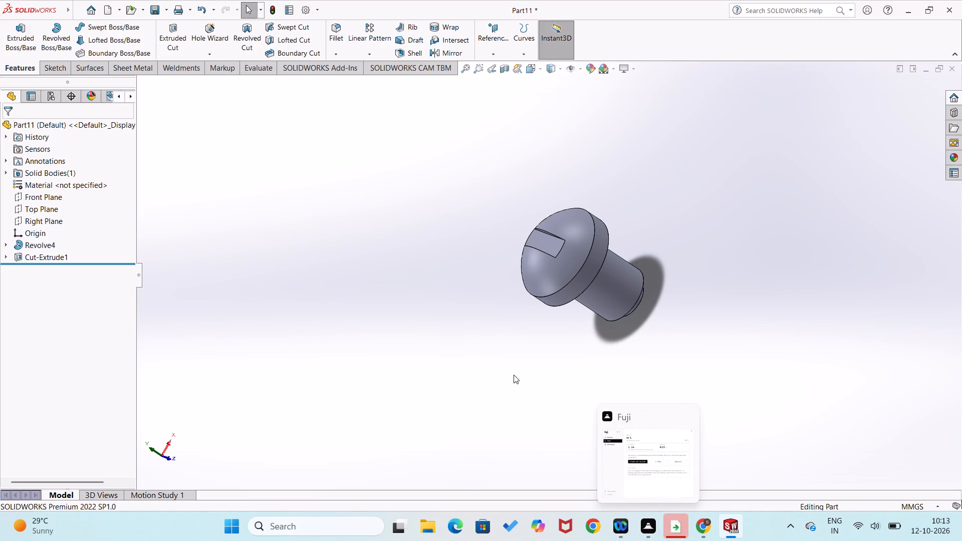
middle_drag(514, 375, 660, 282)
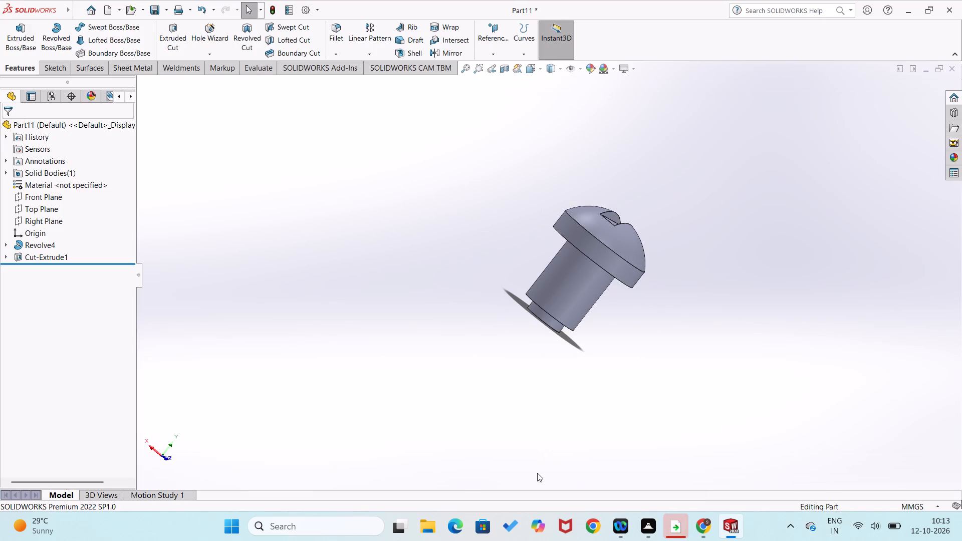
Save the slotted dome-headed part as "oval filister" in the Naidu 40 folder and close it.
key(ctrl+s)
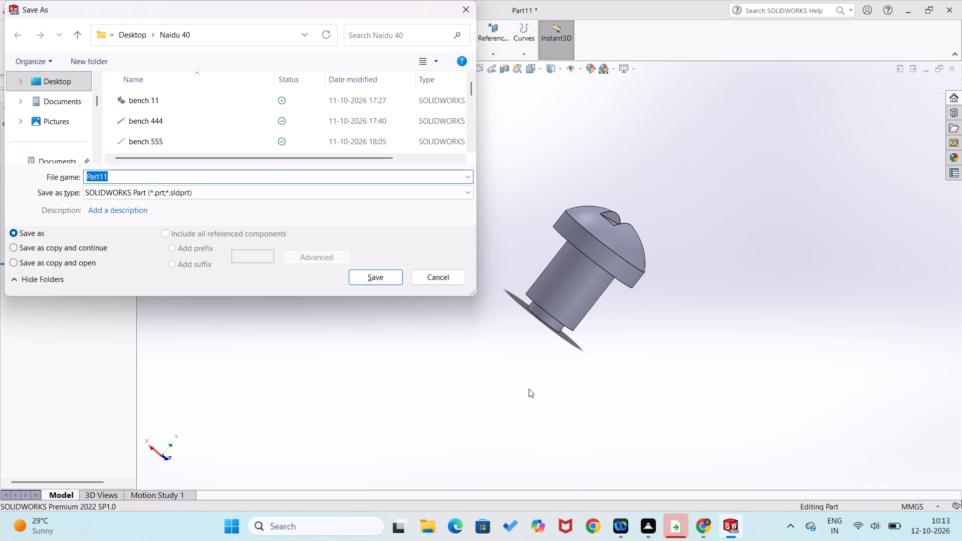
text(oval)
key(space)
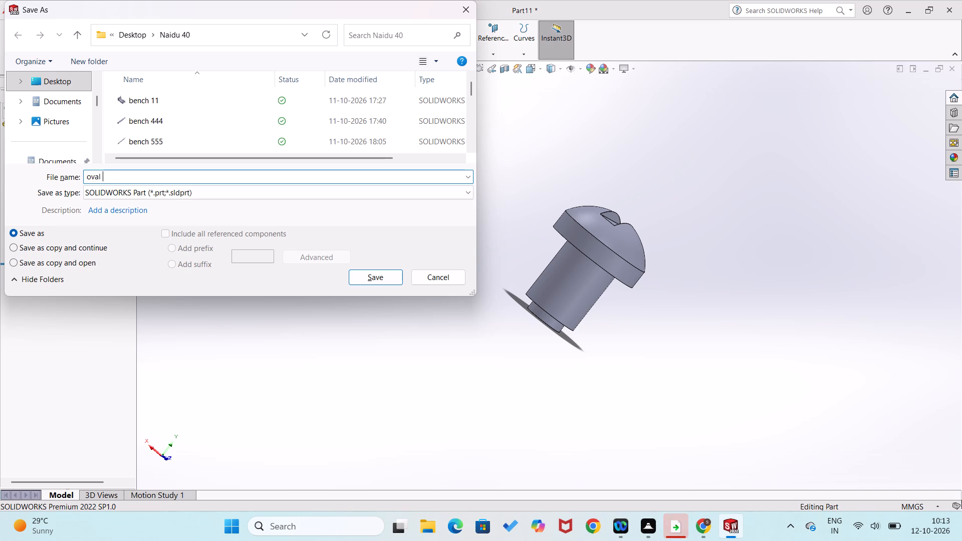
text(fili)
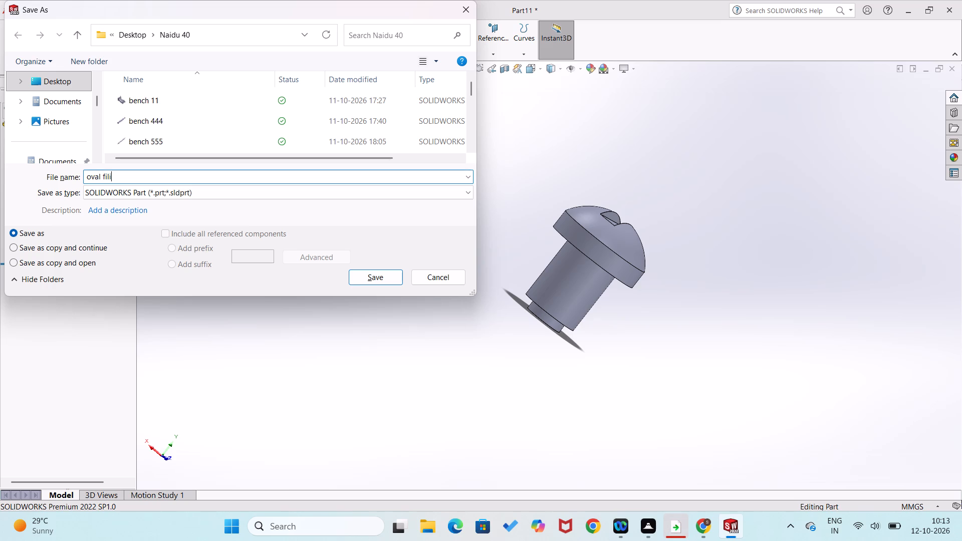
text(ster)
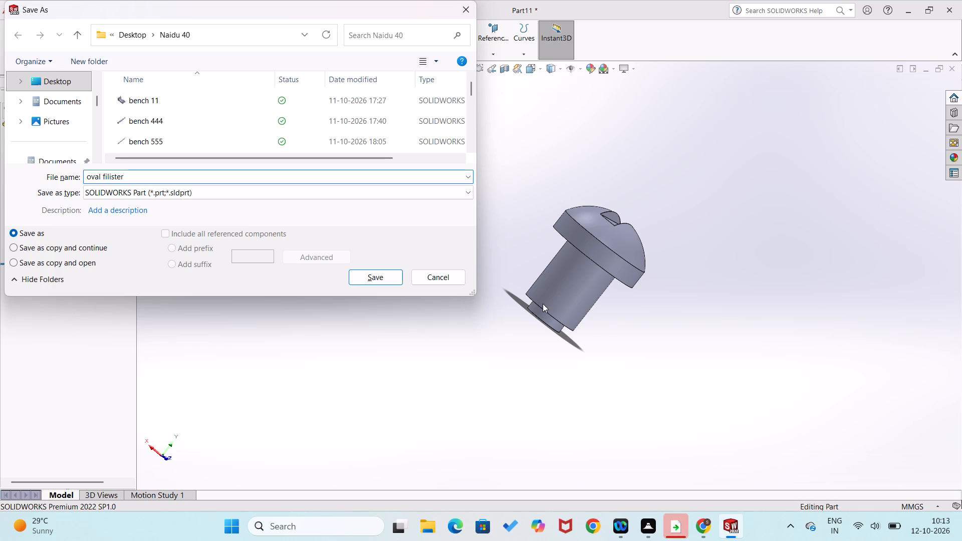
click(373, 277)
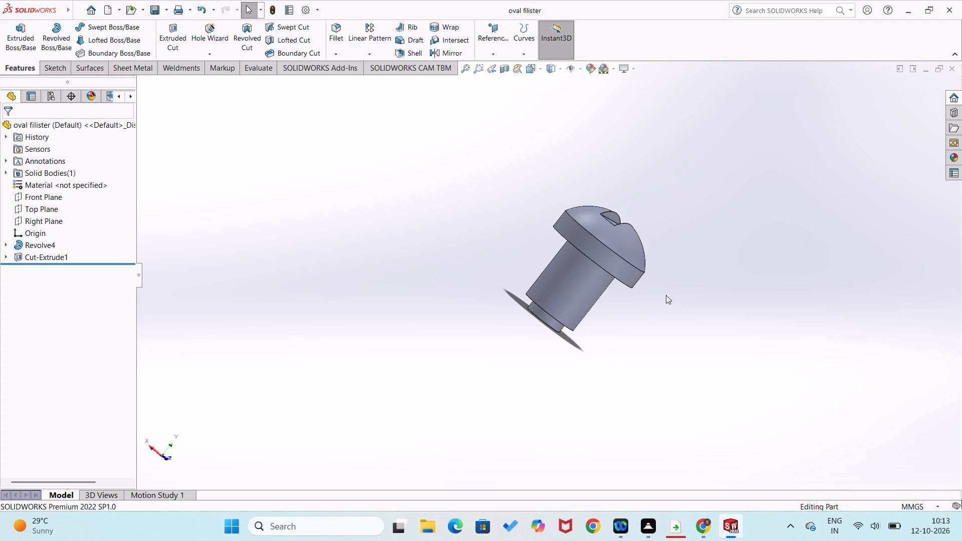
click(954, 69)
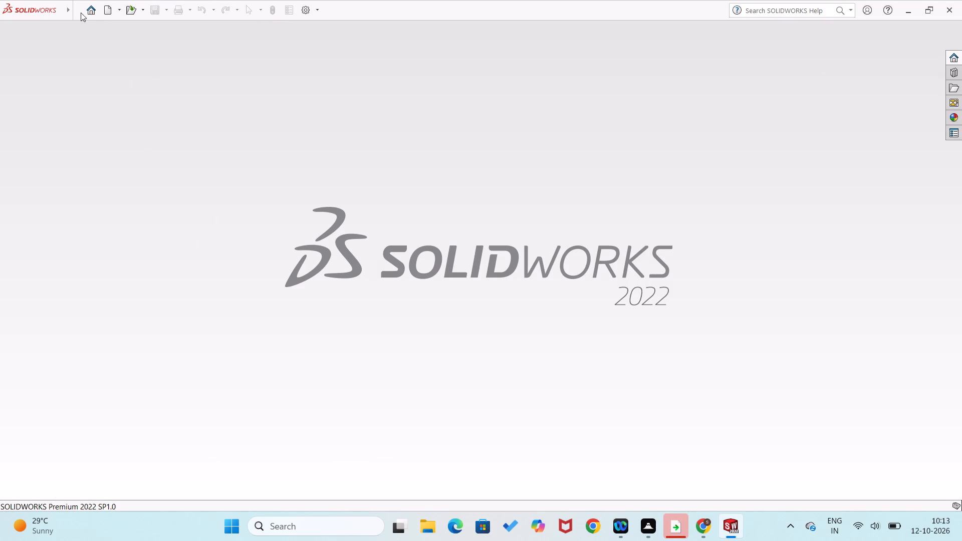
Create a new part and open a sketch on its Front Plane.
click(90, 5)
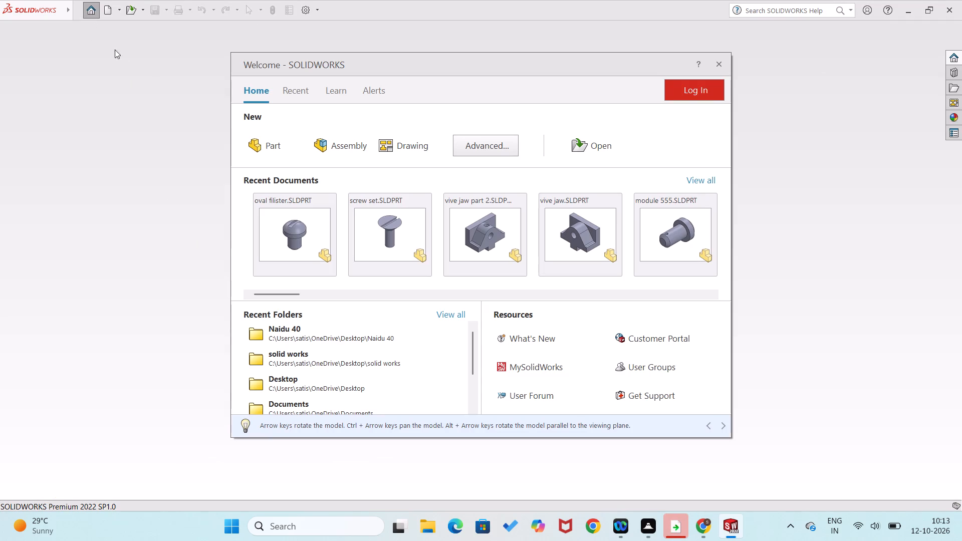
click(255, 142)
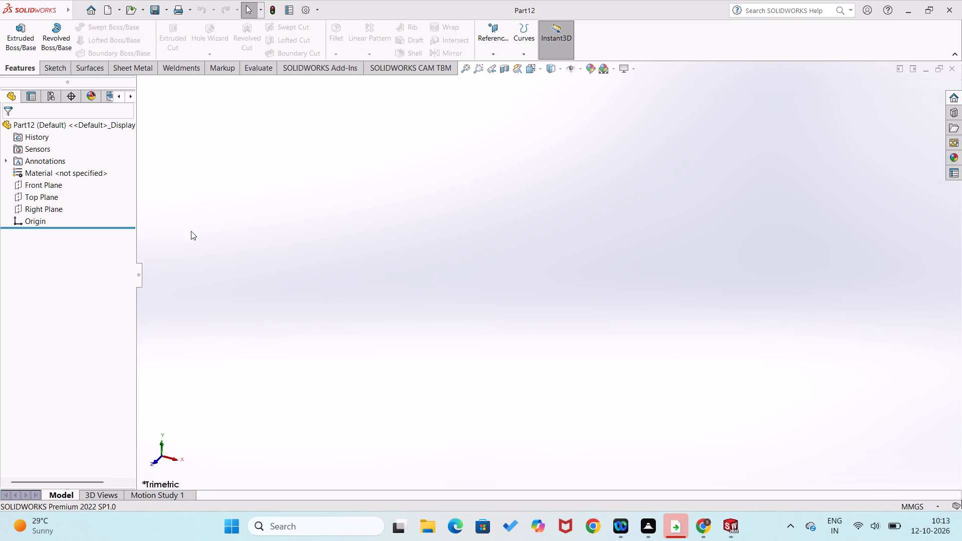
right_click(54, 187)
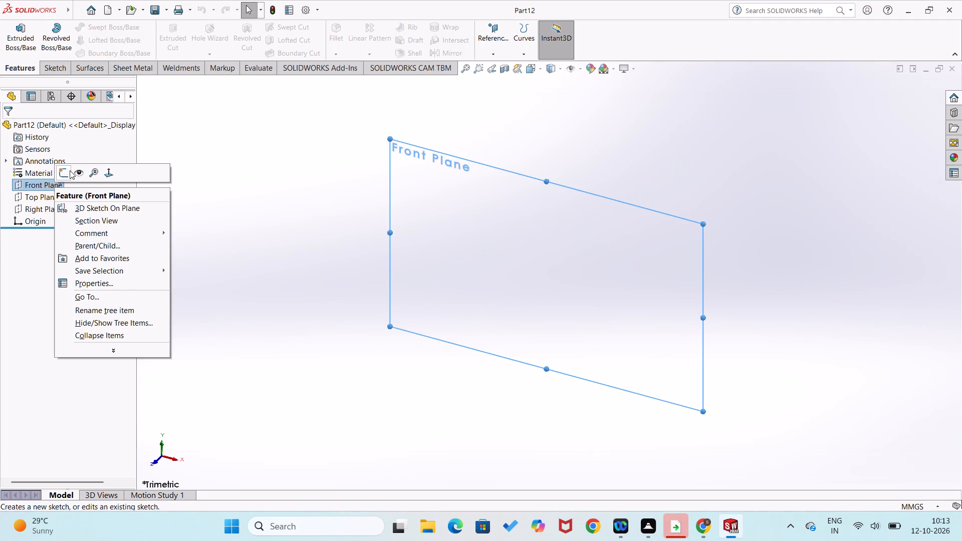
click(69, 170)
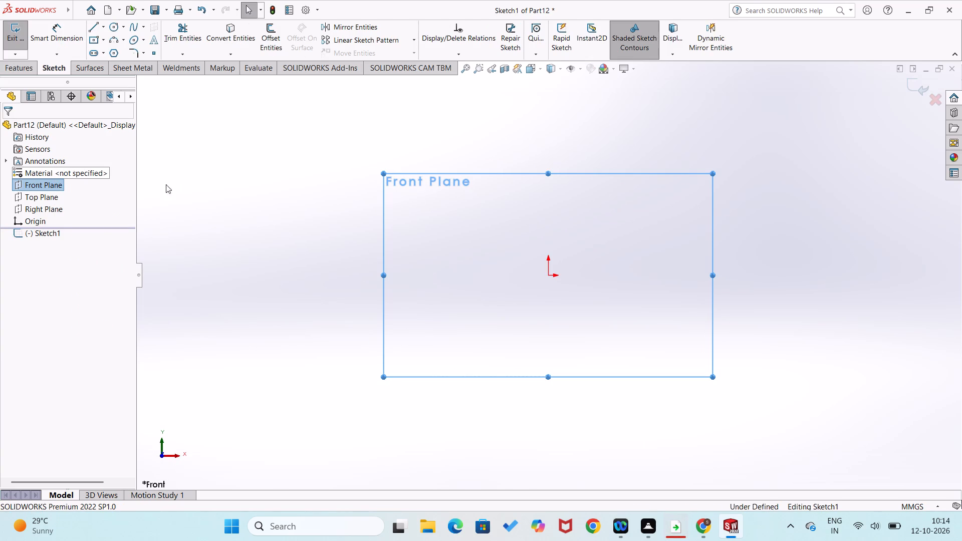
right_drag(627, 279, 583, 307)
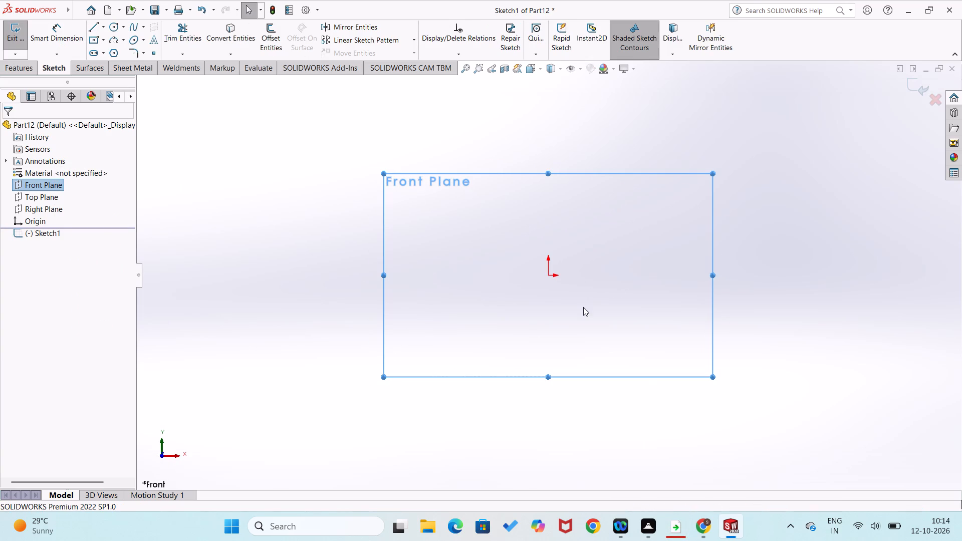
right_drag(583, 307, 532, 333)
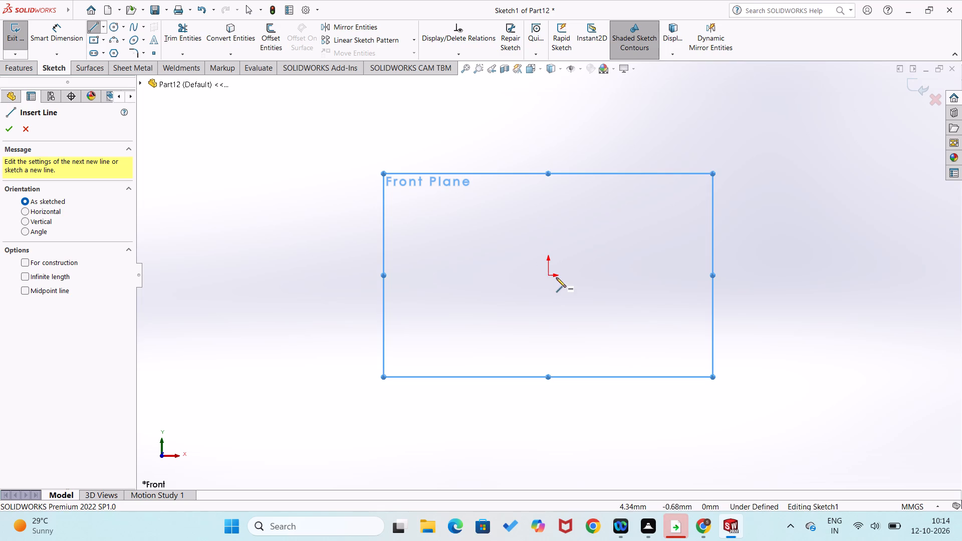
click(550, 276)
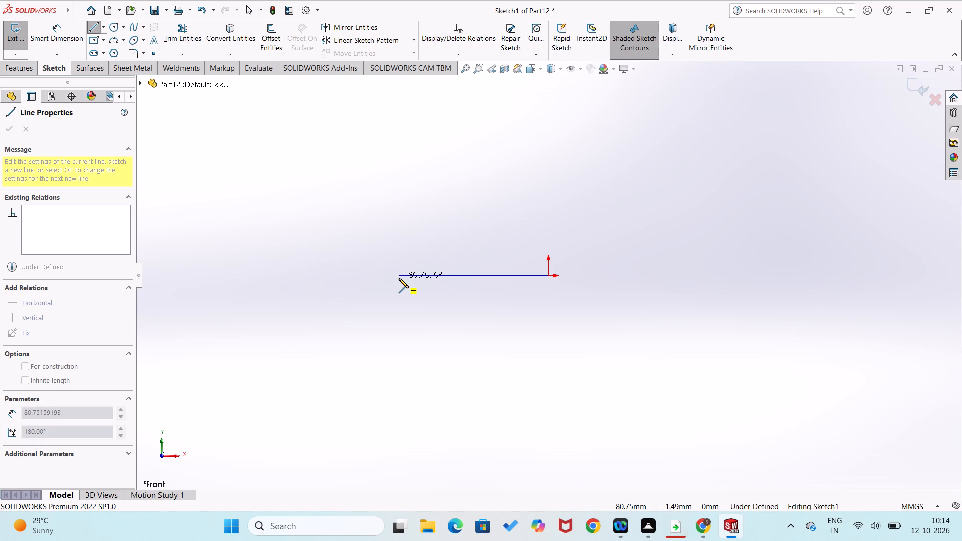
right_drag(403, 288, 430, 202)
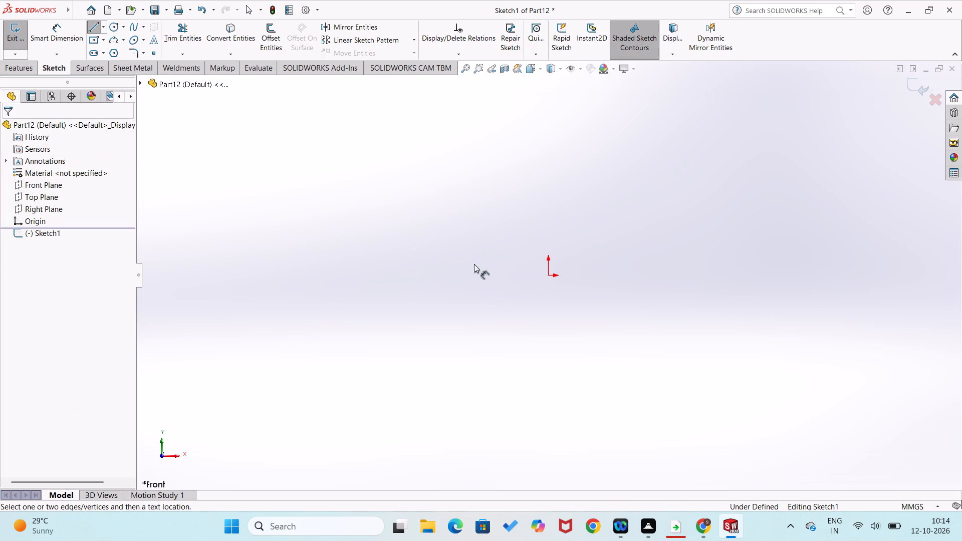
Sketch a horizontal line about 43 mm long from the origin toward negative X.
right_drag(541, 288, 526, 299)
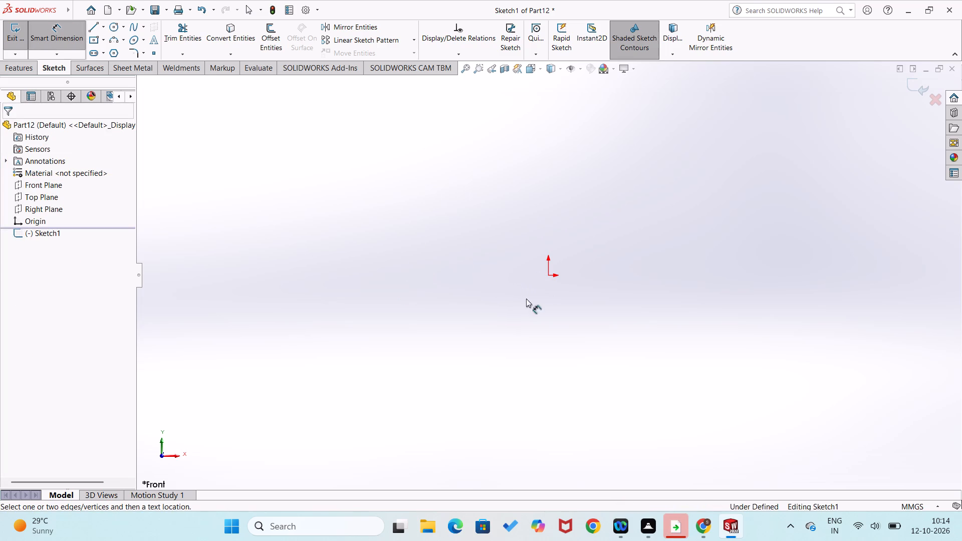
right_drag(526, 299, 464, 311)
click(550, 276)
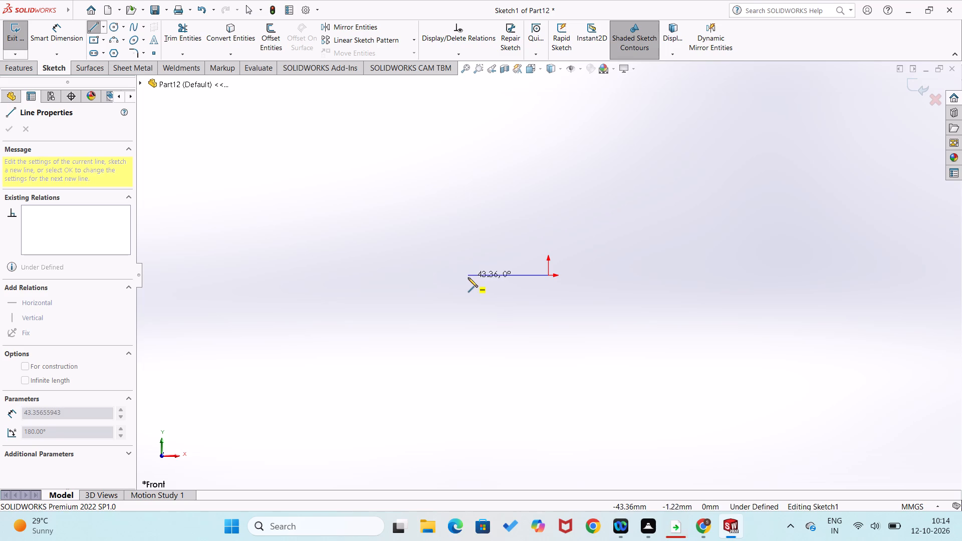
click(468, 278)
Dimension the horizontal line's length as 9 mm.
right_drag(454, 319, 460, 200)
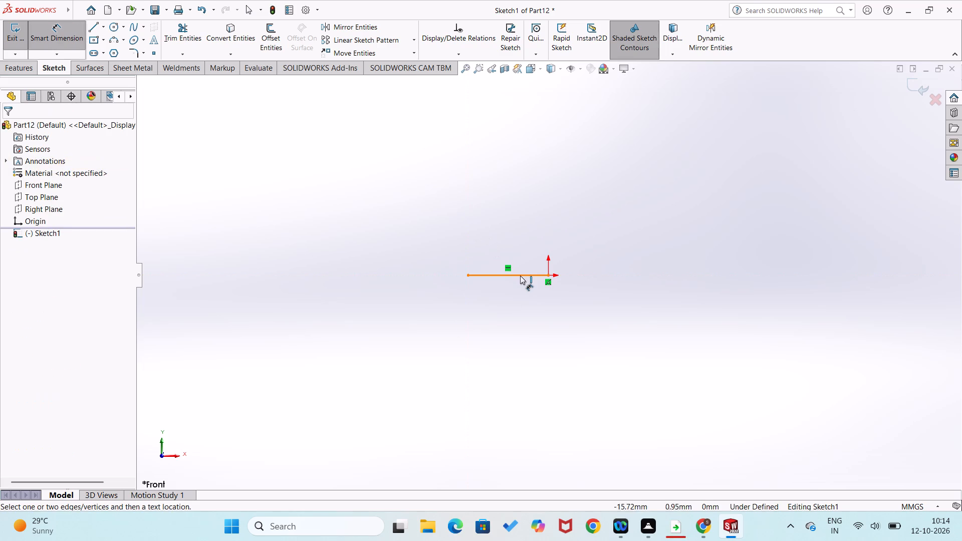
click(521, 280)
click(515, 314)
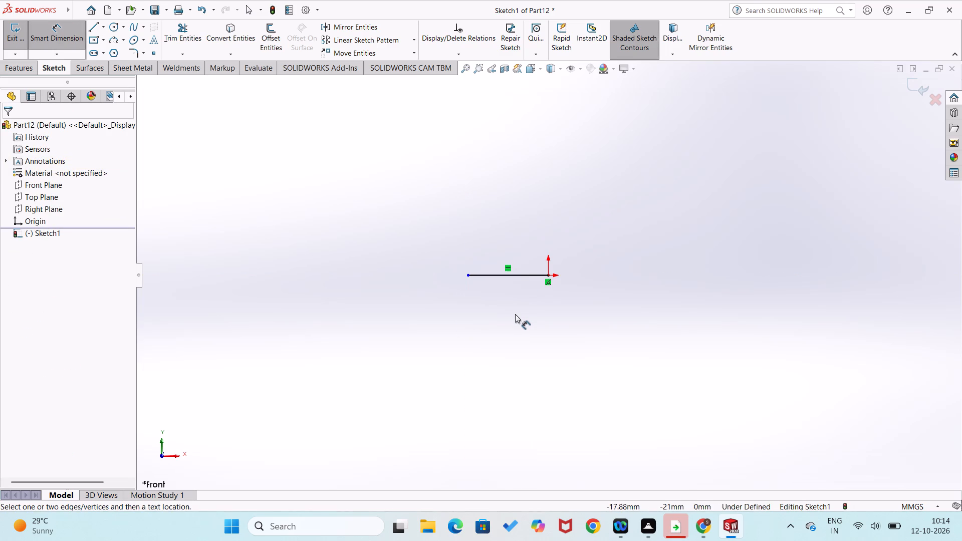
click(527, 276)
click(526, 302)
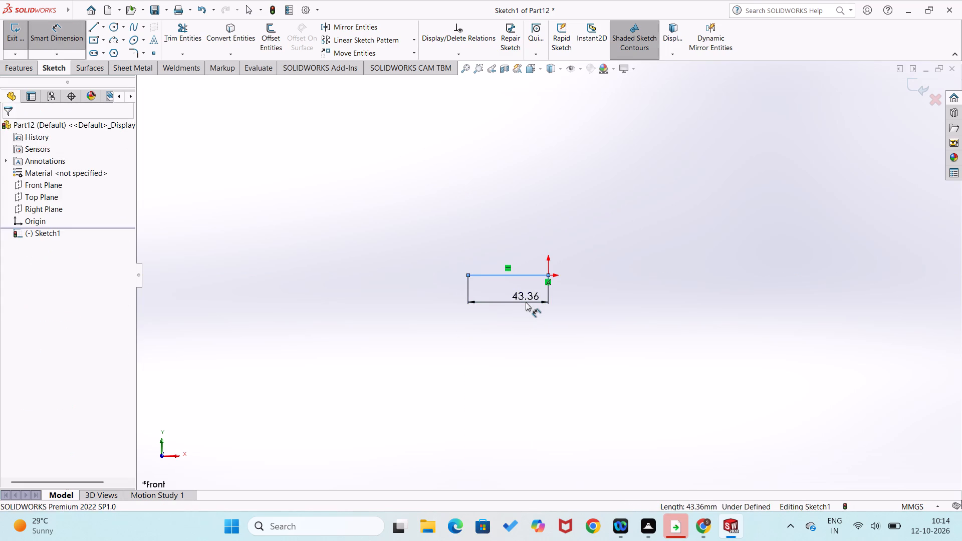
key(9)
key(Return)
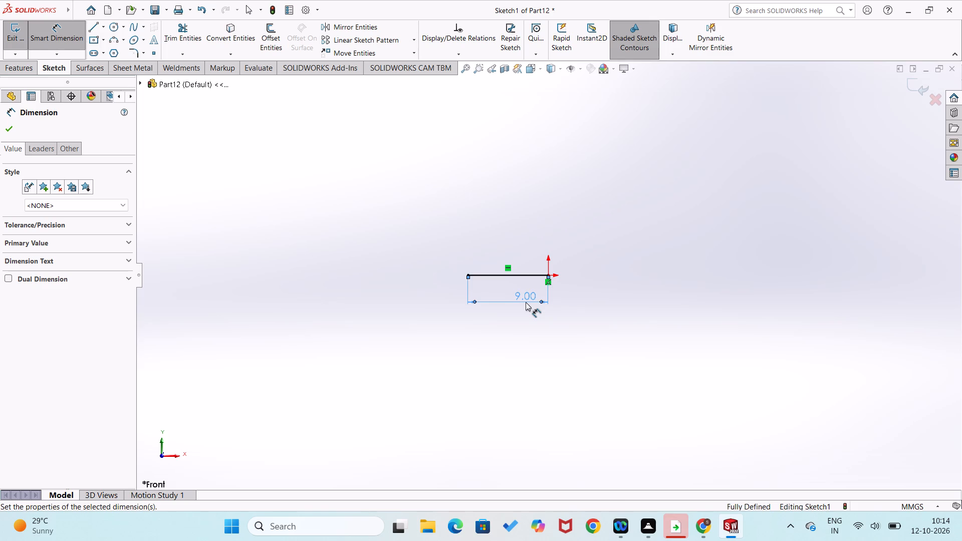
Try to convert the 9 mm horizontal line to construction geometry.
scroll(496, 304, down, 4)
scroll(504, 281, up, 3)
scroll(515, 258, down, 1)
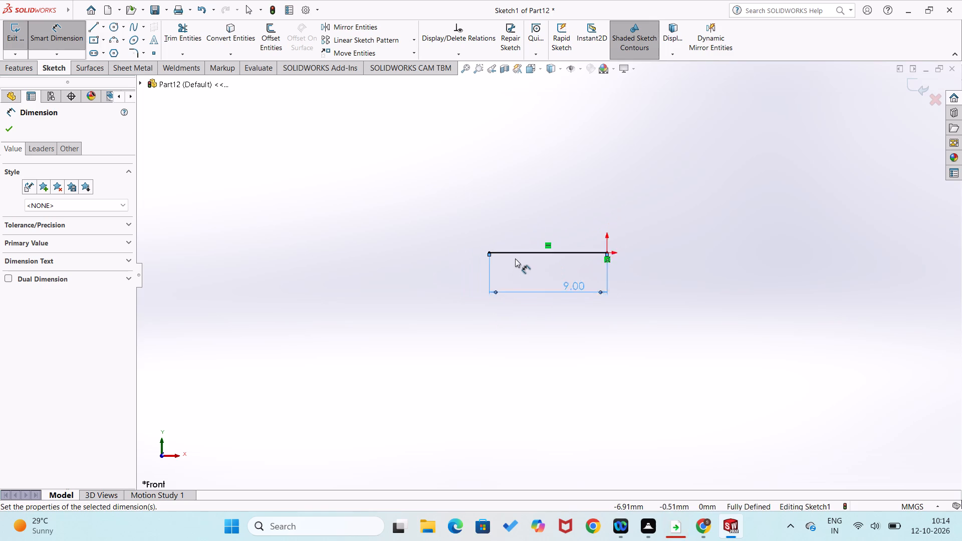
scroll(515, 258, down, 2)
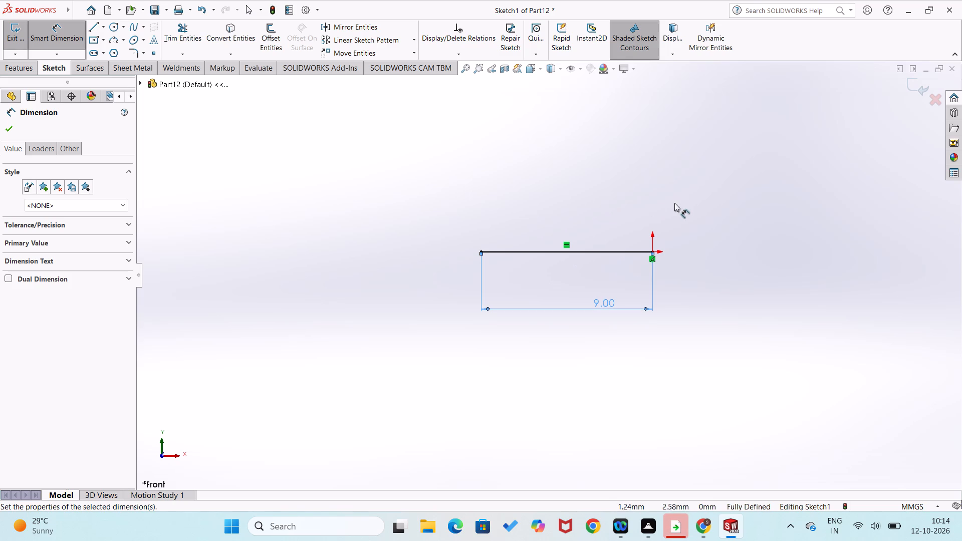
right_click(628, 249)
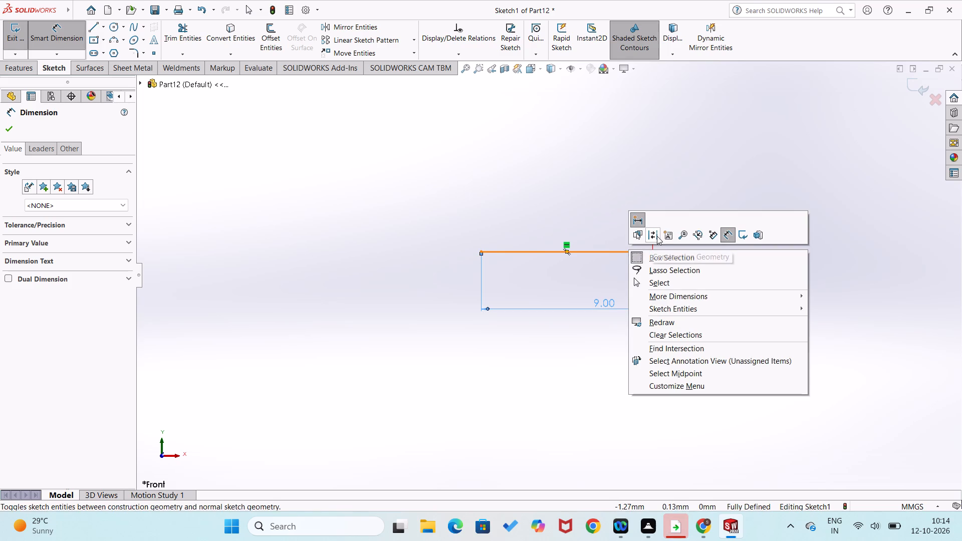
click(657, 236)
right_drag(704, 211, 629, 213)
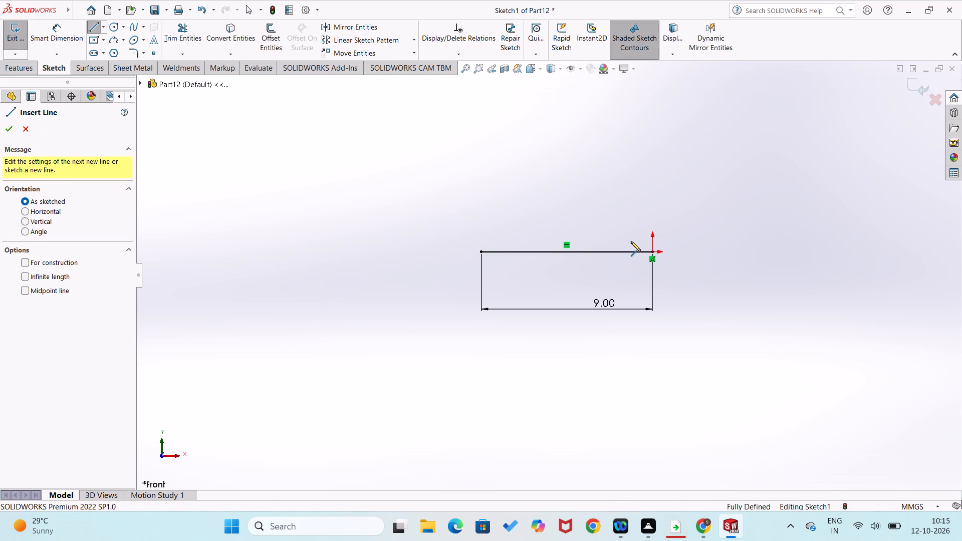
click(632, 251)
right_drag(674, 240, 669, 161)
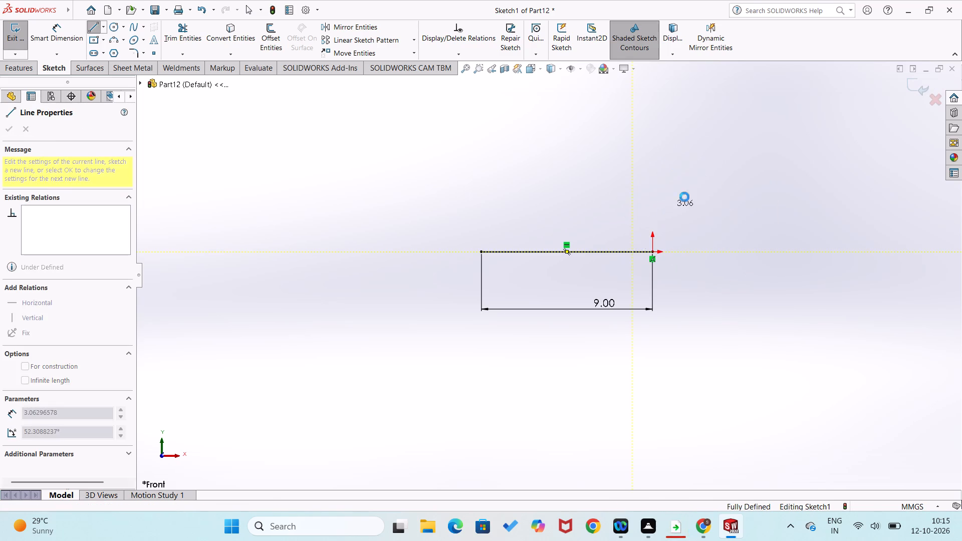
Convert the 9 mm horizontal line to construction geometry.
right_click(640, 250)
click(665, 235)
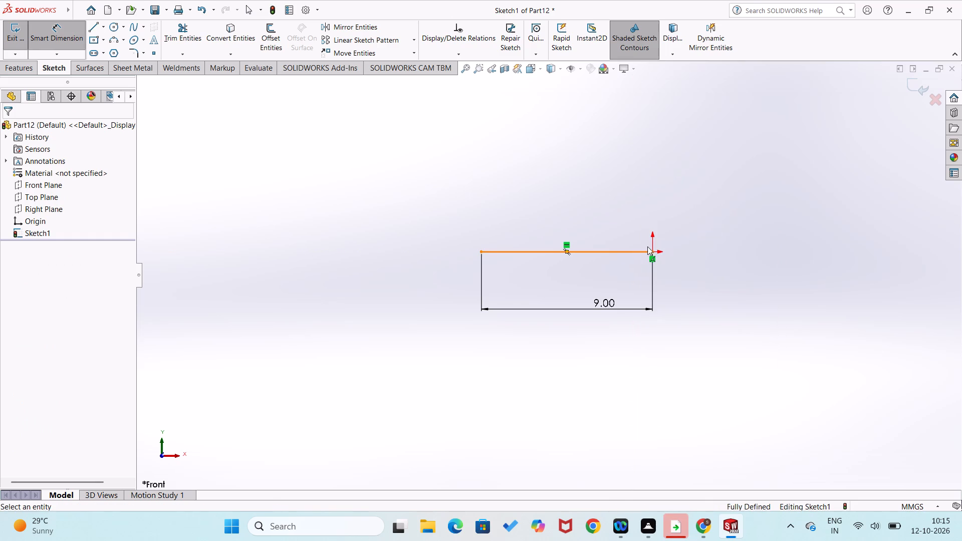
click(639, 253)
Sketch a closed profile above the construction line: about 7.4 mm horizontal base, 1.8 mm slanted left edge, R5.55 top arc and 1.9 mm vertical right edge.
right_drag(710, 209, 615, 209)
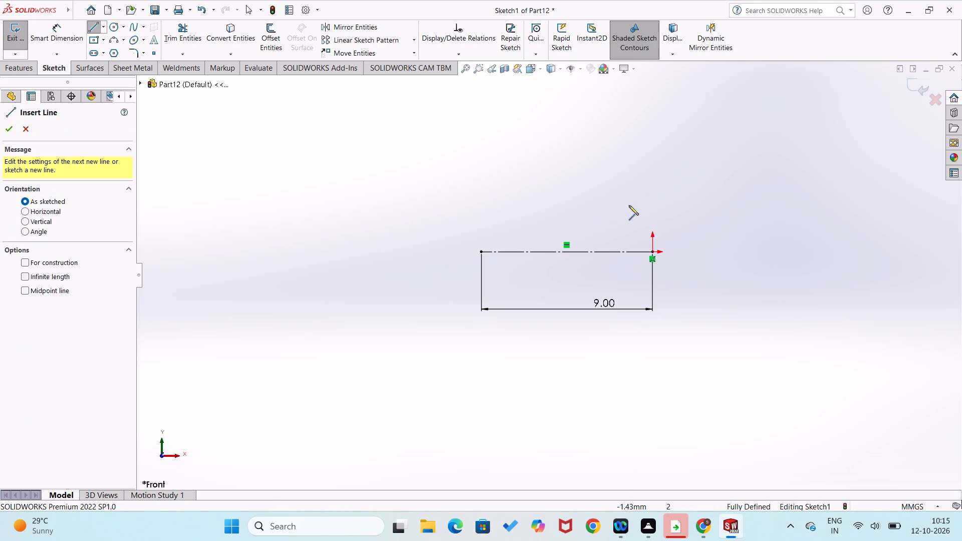
click(654, 216)
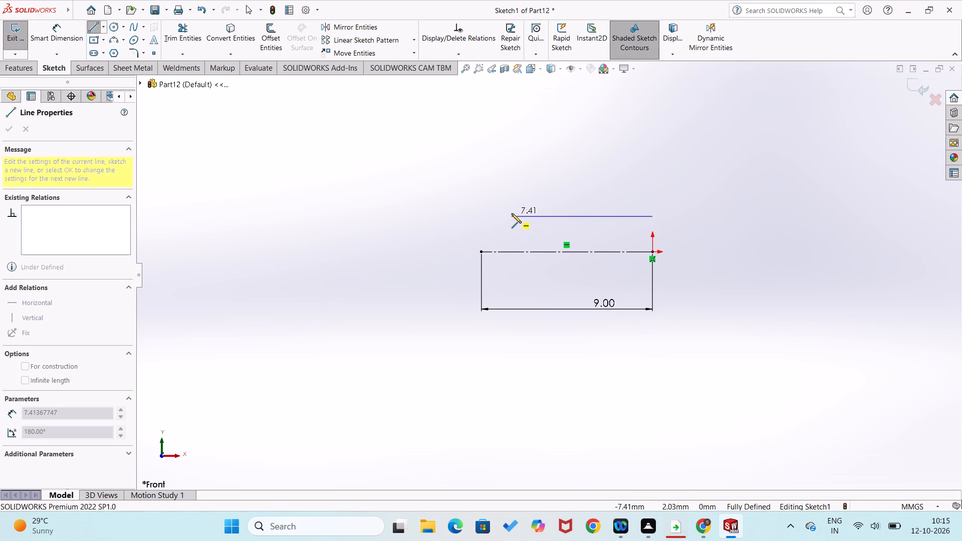
click(512, 213)
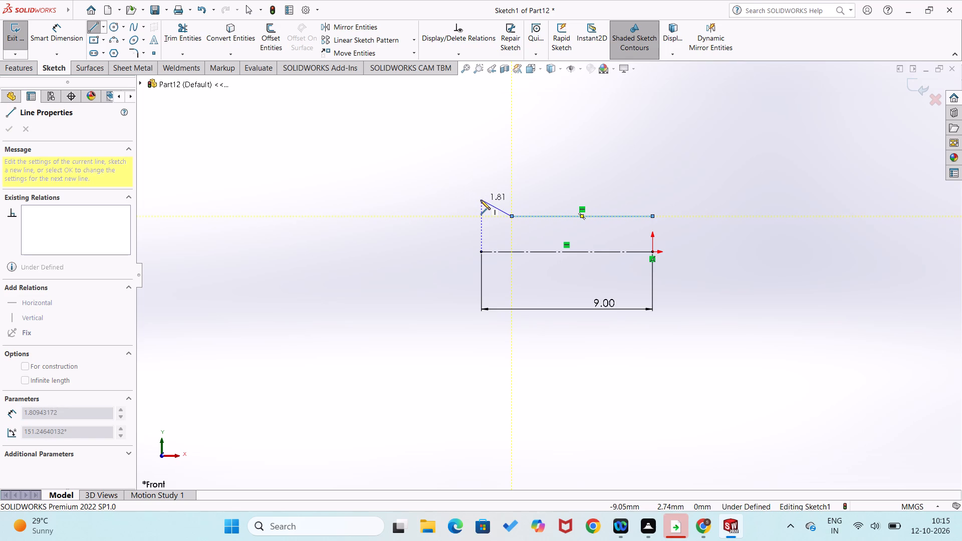
click(480, 200)
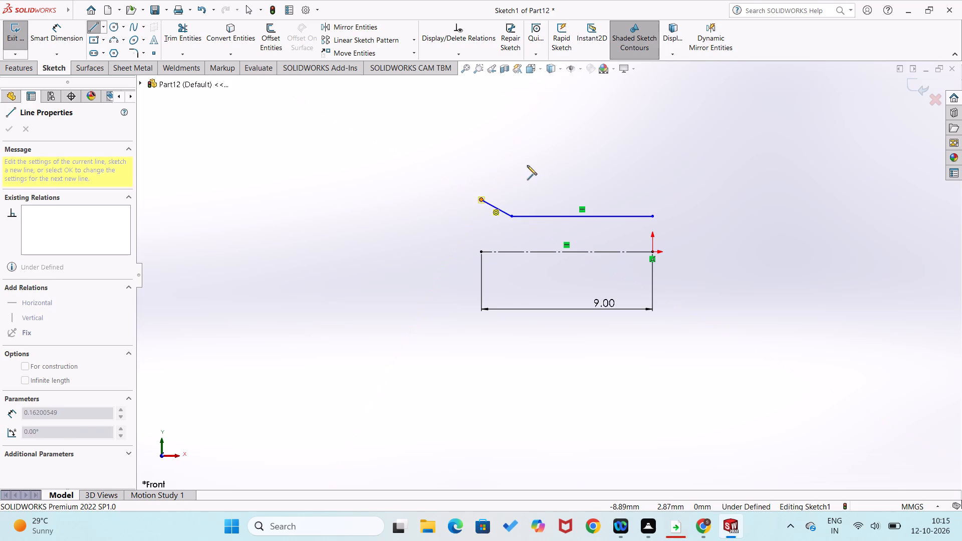
click(652, 180)
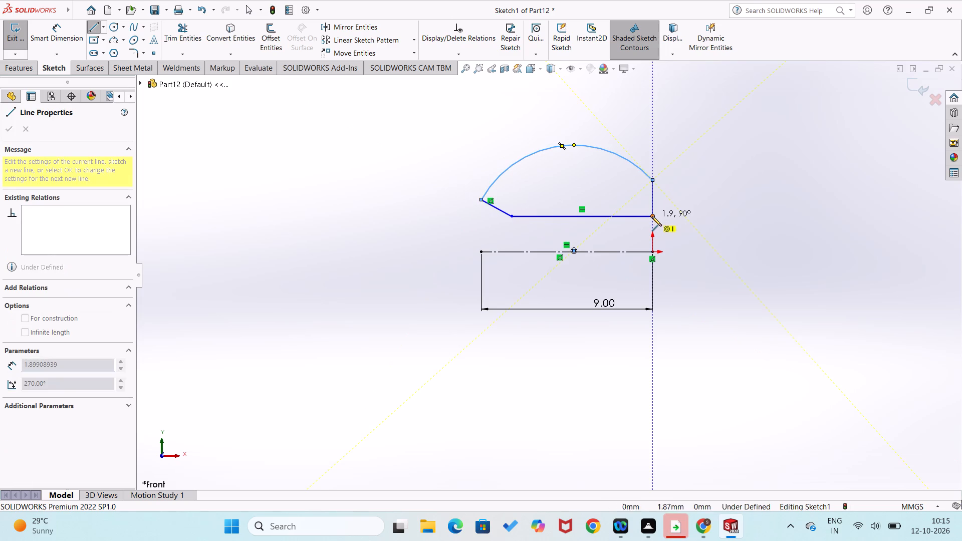
click(652, 216)
Dimension the profile's top arc with a radius of 6 mm.
right_drag(669, 218, 665, 139)
click(631, 163)
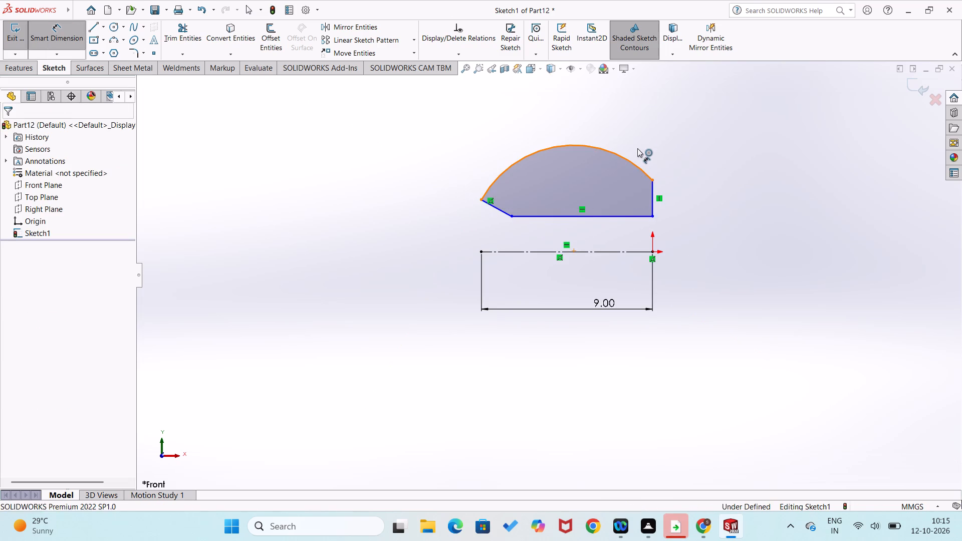
click(641, 141)
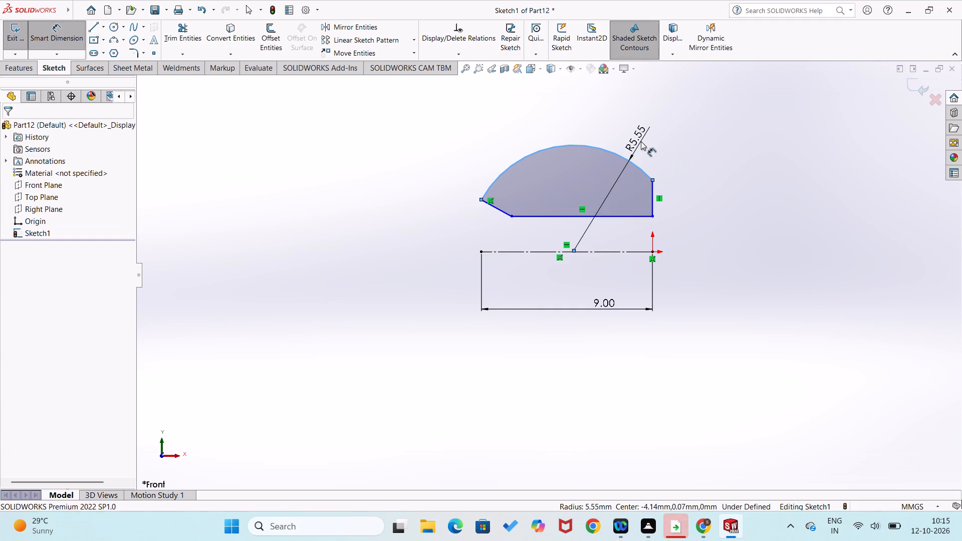
key(6)
key(Return)
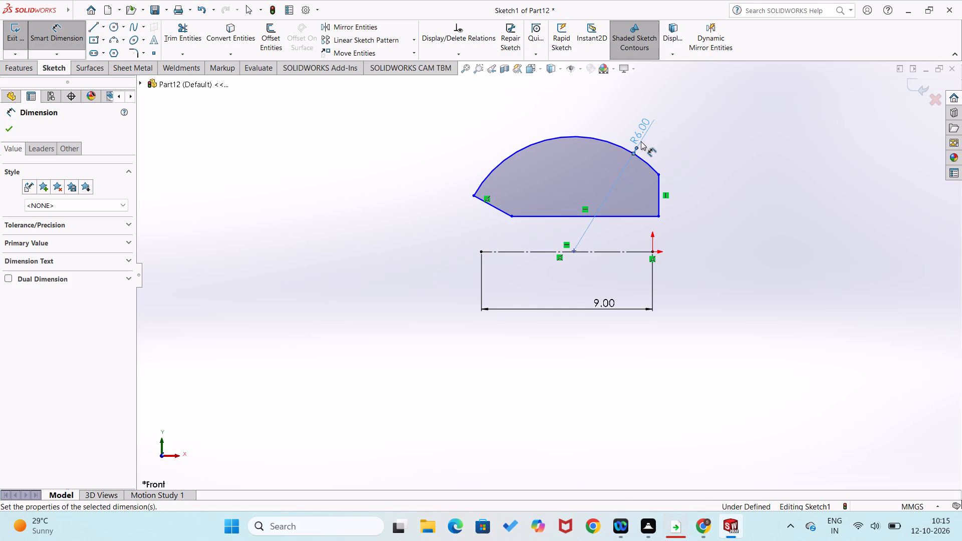
right_drag(429, 310, 425, 208)
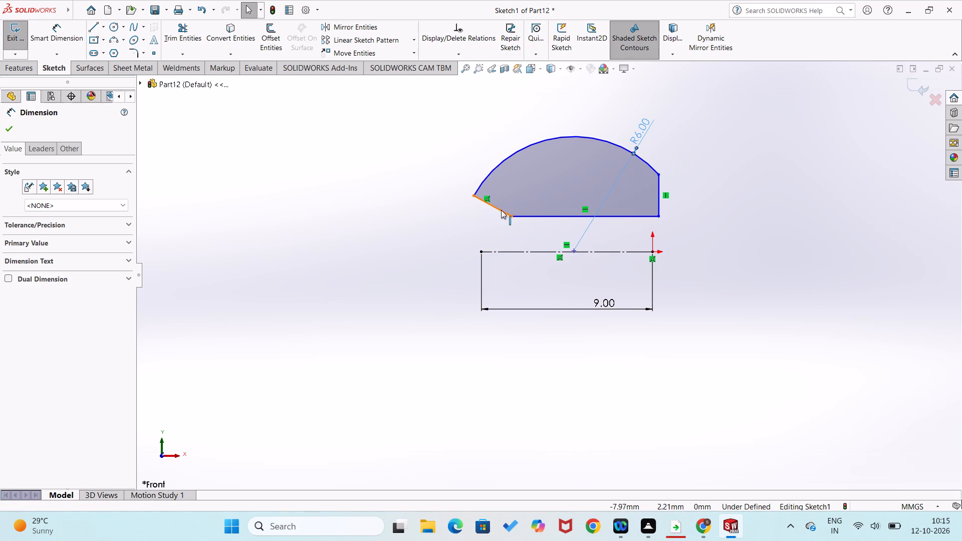
Dimension the horizontal span of the profile's slanted left edge as 1 mm.
drag(501, 210, 502, 201)
right_drag(425, 244, 422, 134)
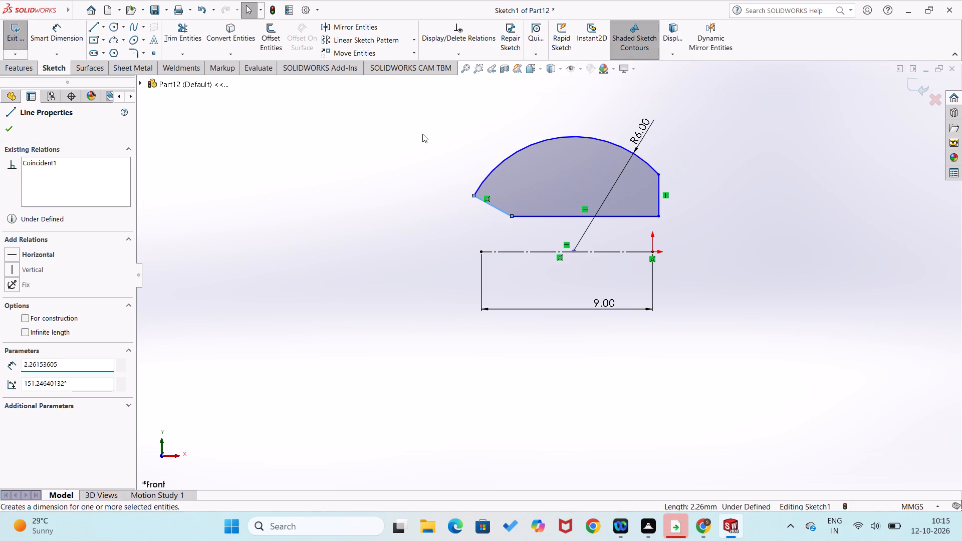
right_drag(422, 134, 425, 124)
click(497, 208)
click(488, 131)
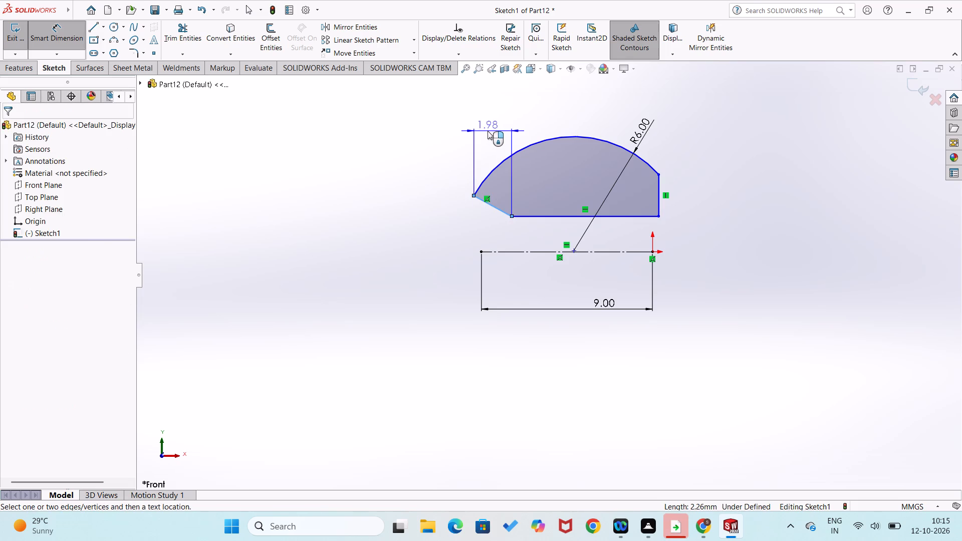
key(1)
key(Return)
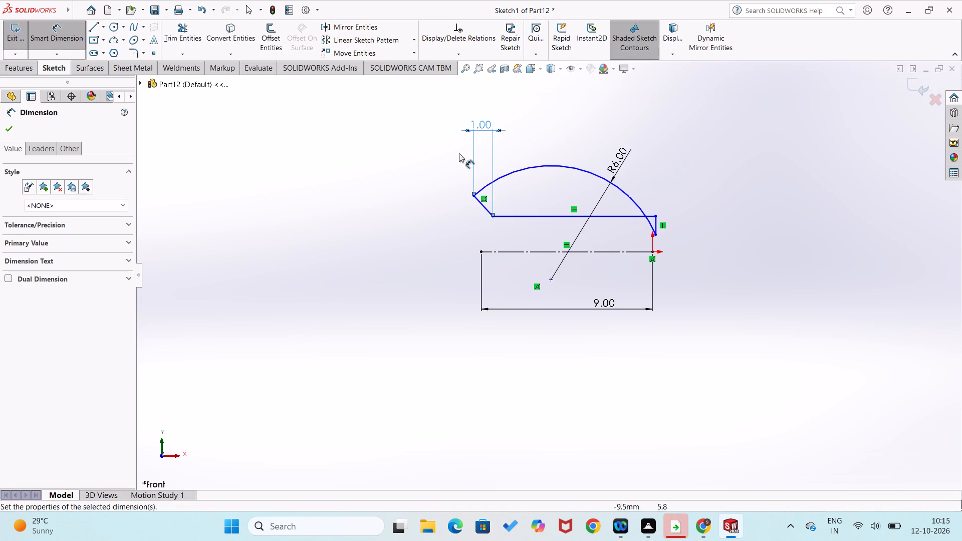
click(400, 177)
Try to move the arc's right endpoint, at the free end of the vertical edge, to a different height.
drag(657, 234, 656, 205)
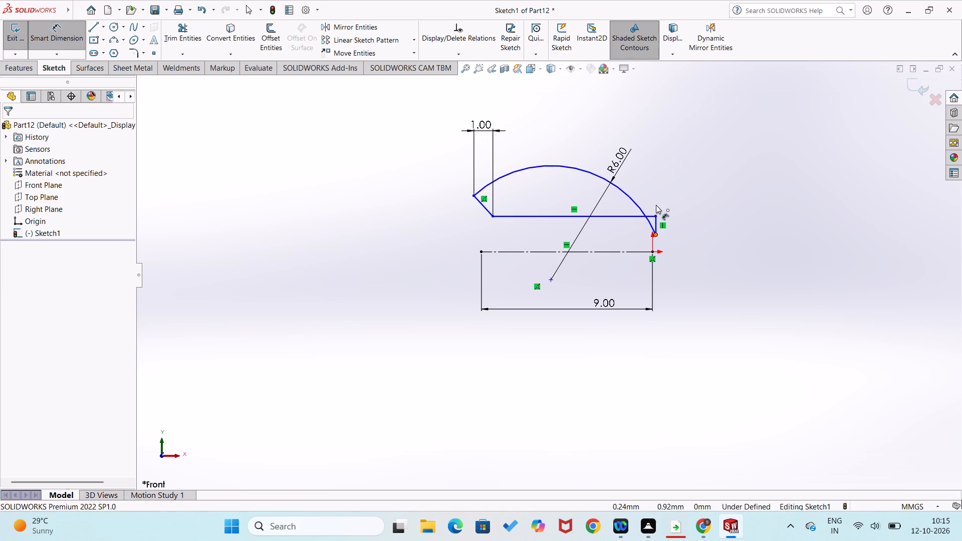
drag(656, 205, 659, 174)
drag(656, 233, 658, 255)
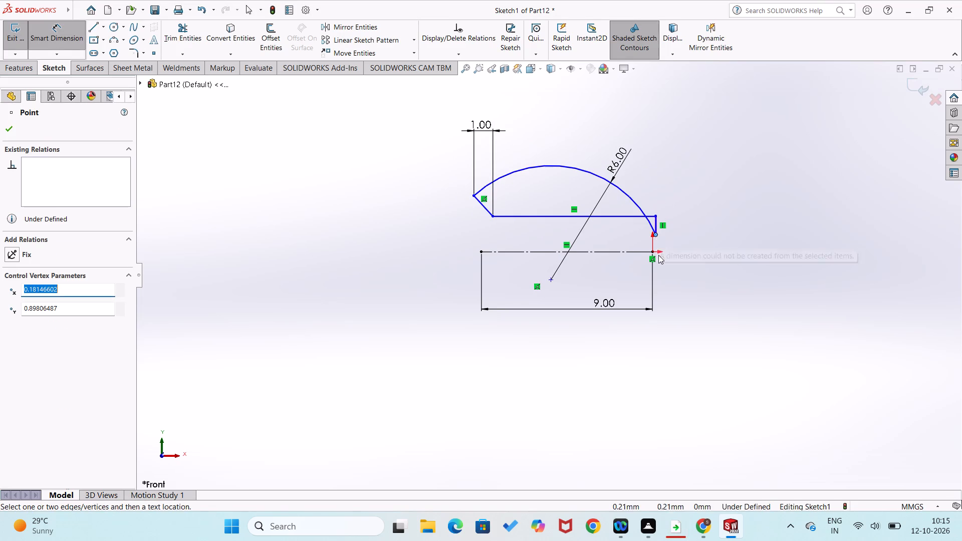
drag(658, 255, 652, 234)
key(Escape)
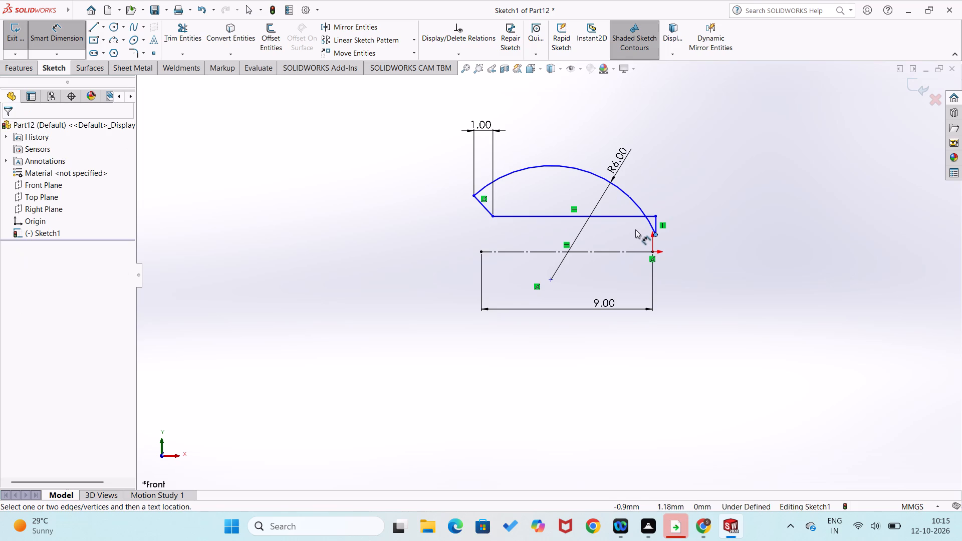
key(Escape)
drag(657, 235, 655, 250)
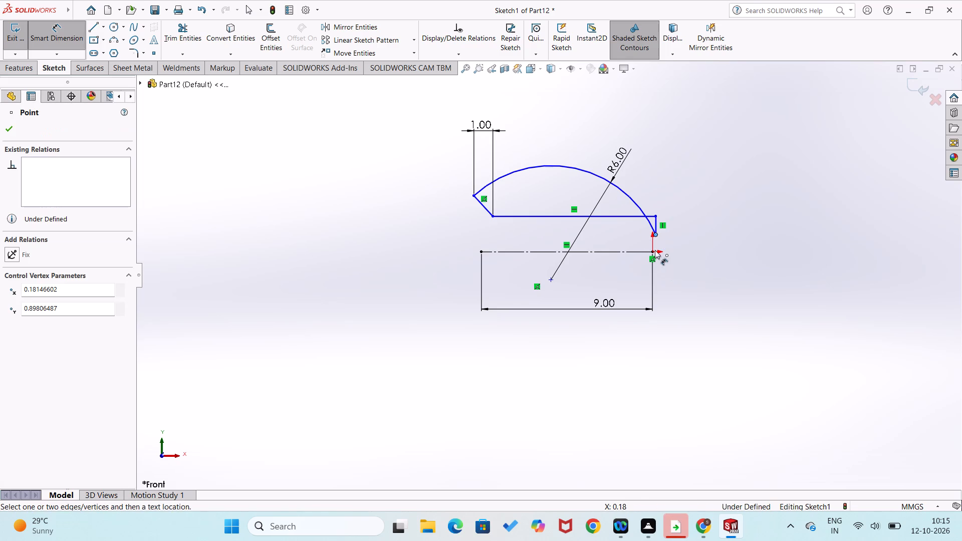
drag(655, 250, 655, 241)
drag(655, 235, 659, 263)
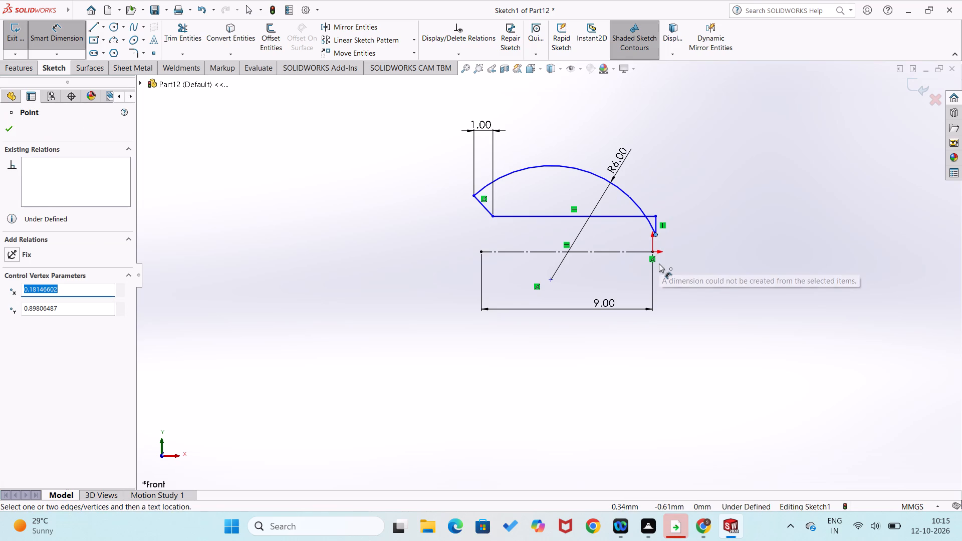
Undo the 1 mm value set for the slanted edge's horizontal span.
key(ctrl+z)
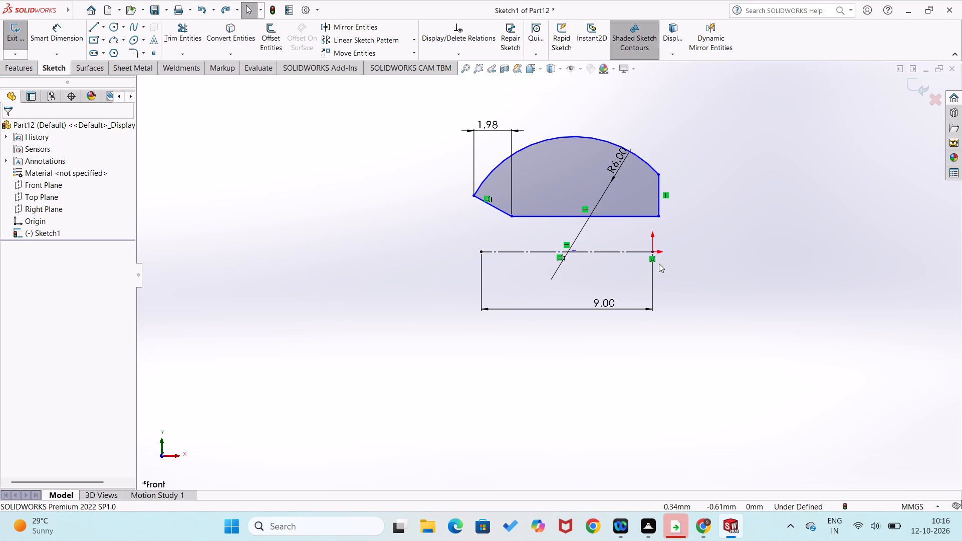
Dimension the angle between the slanted left edge and the horizontal base line as 45°.
click(499, 209)
click(527, 217)
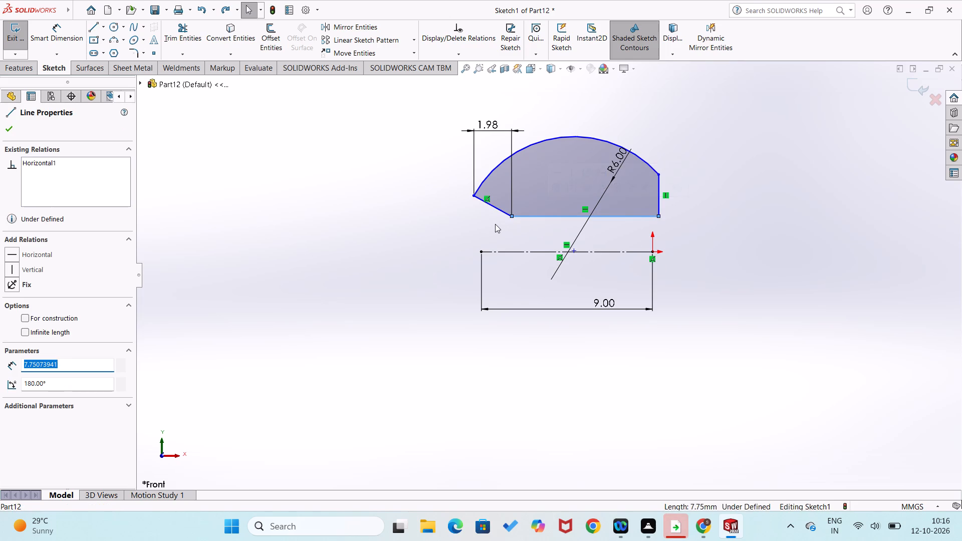
right_drag(457, 246, 450, 155)
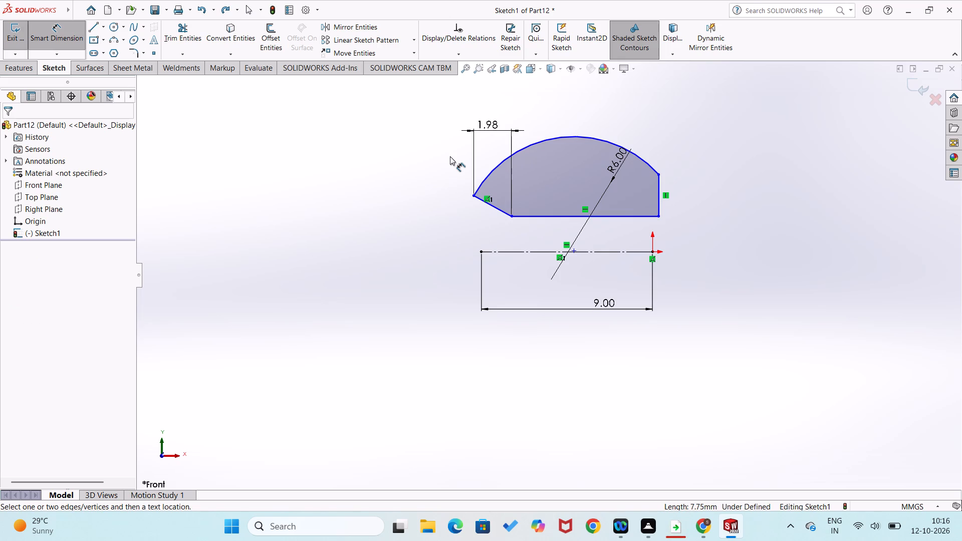
click(522, 215)
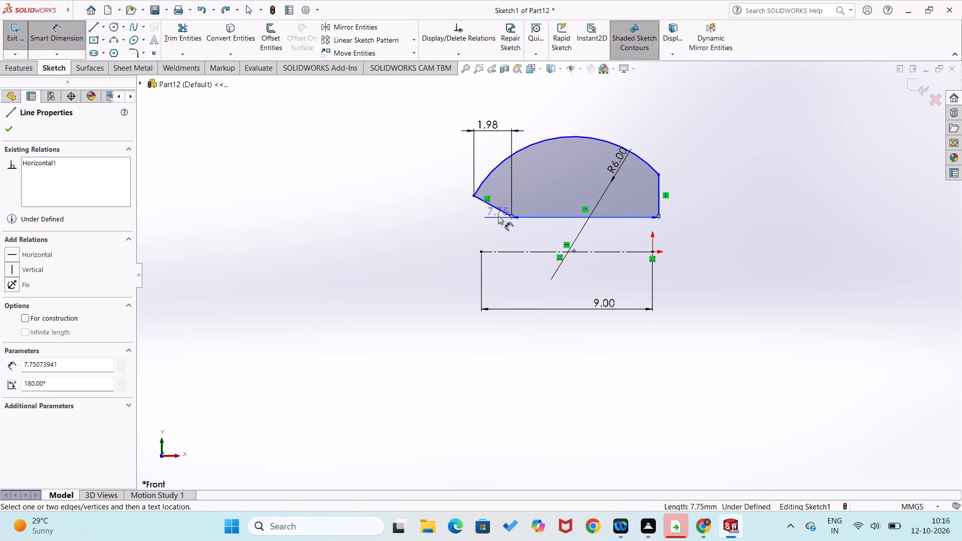
click(499, 209)
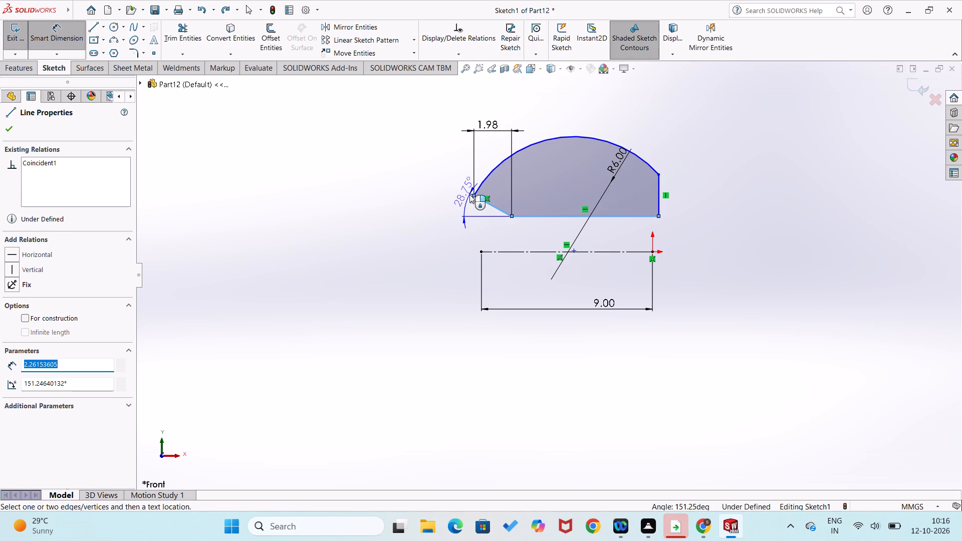
click(469, 194)
text(45)
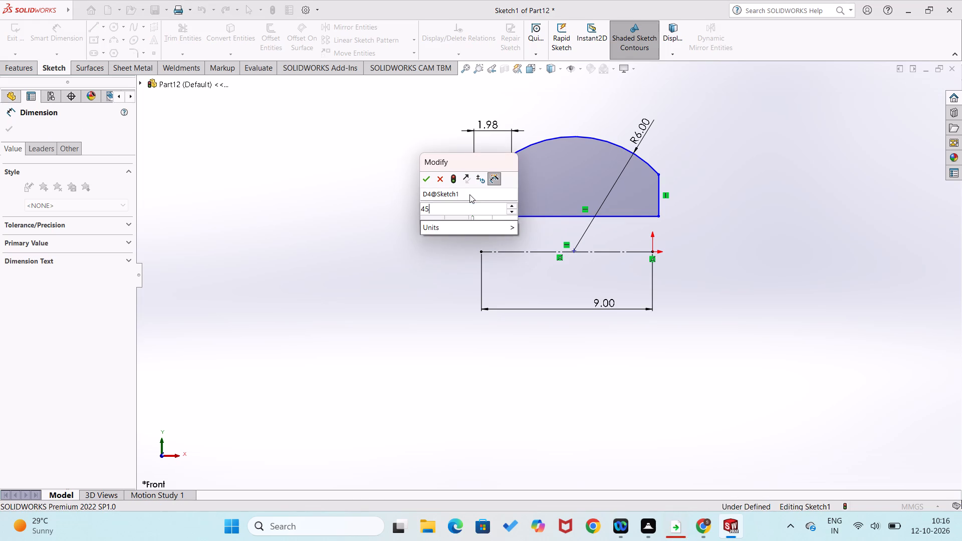
key(Return)
click(421, 213)
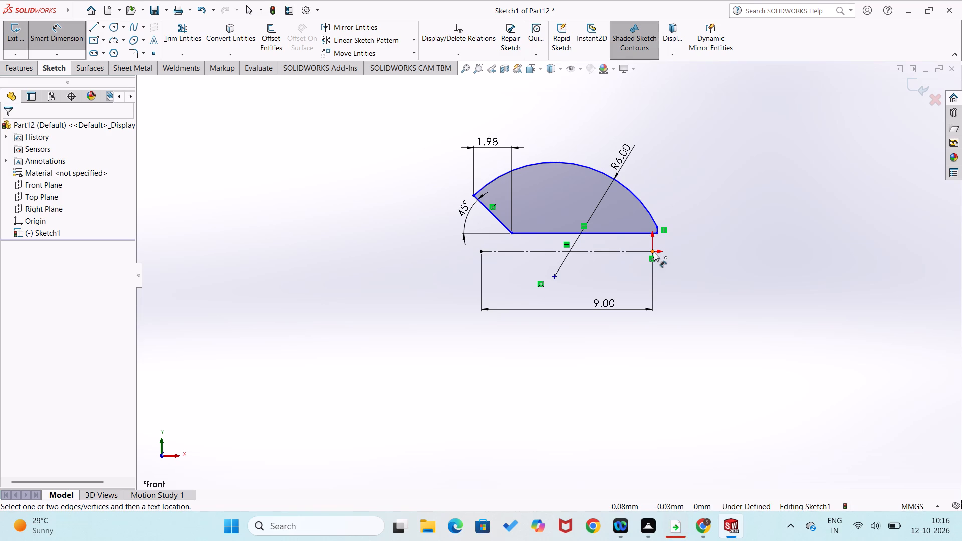
key(Escape)
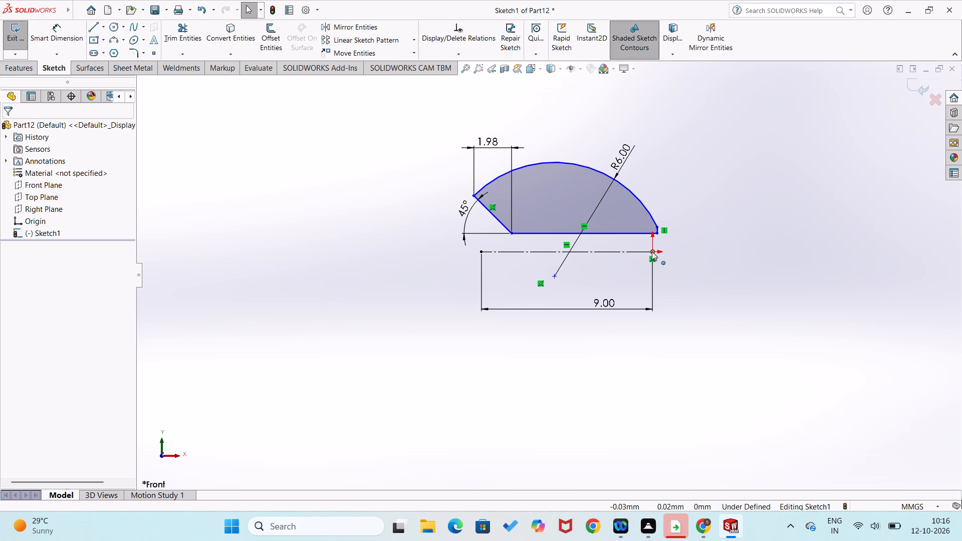
Add a vertical relation between the origin and the profile's lower-right corner.
click(652, 251)
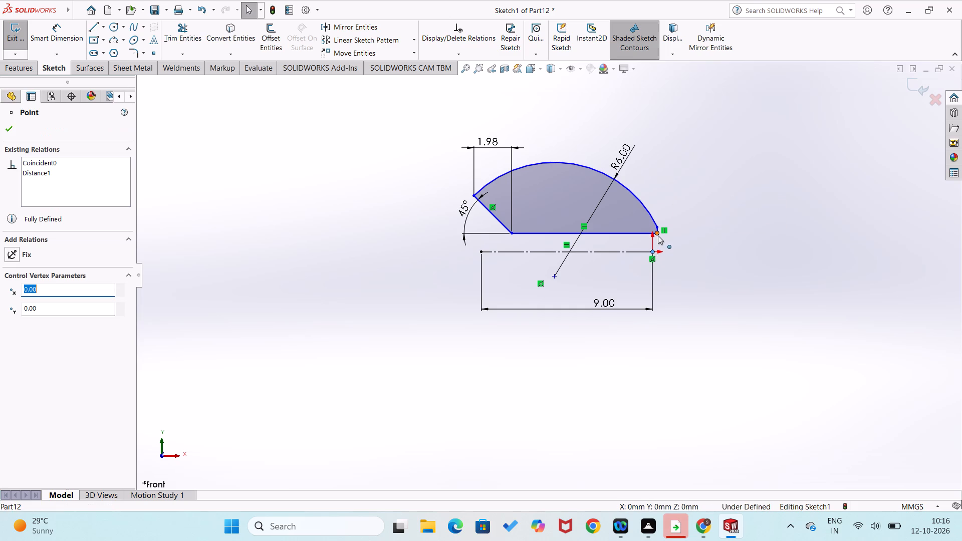
ctrl+click(658, 235)
click(12, 247)
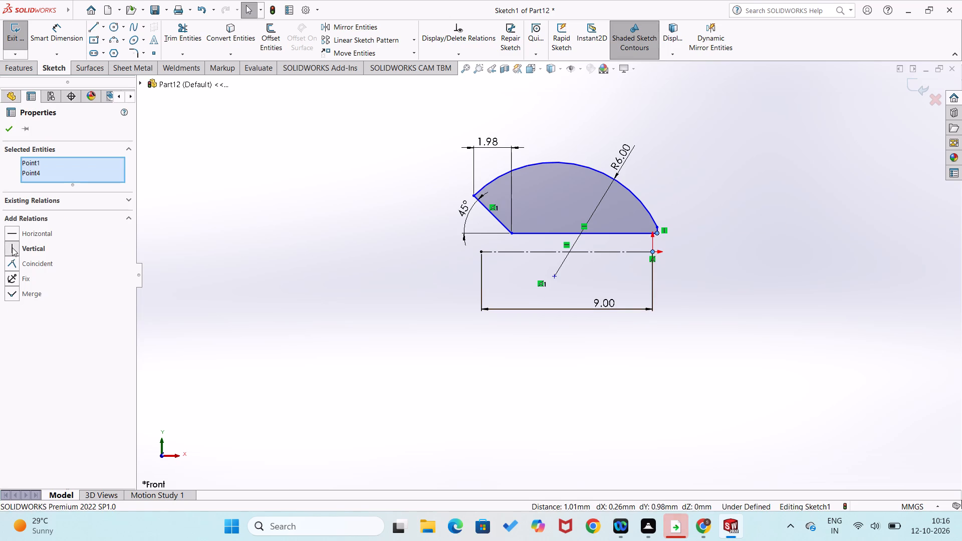
click(8, 125)
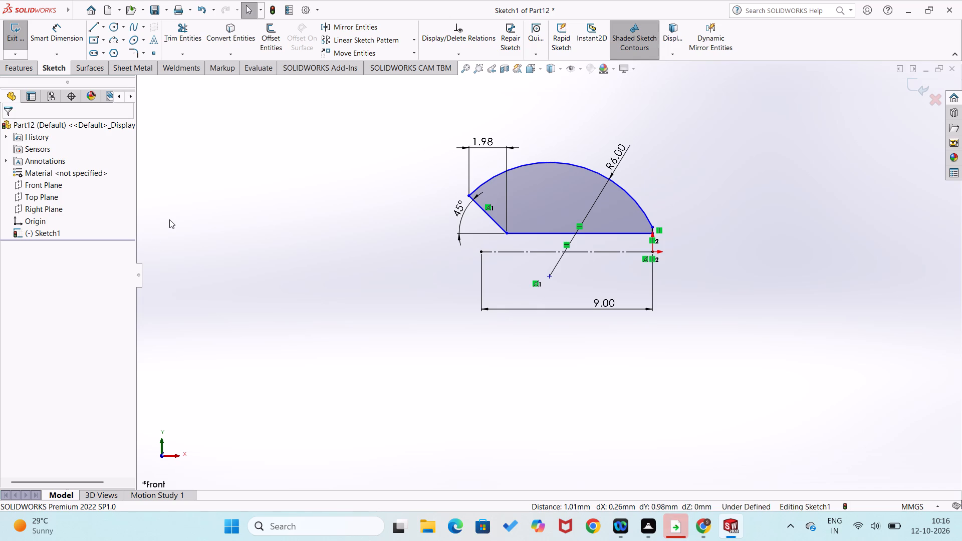
Dimension the vertical distance from the origin to the profile's lower-right corner as 1 mm.
right_drag(701, 285, 701, 177)
click(650, 252)
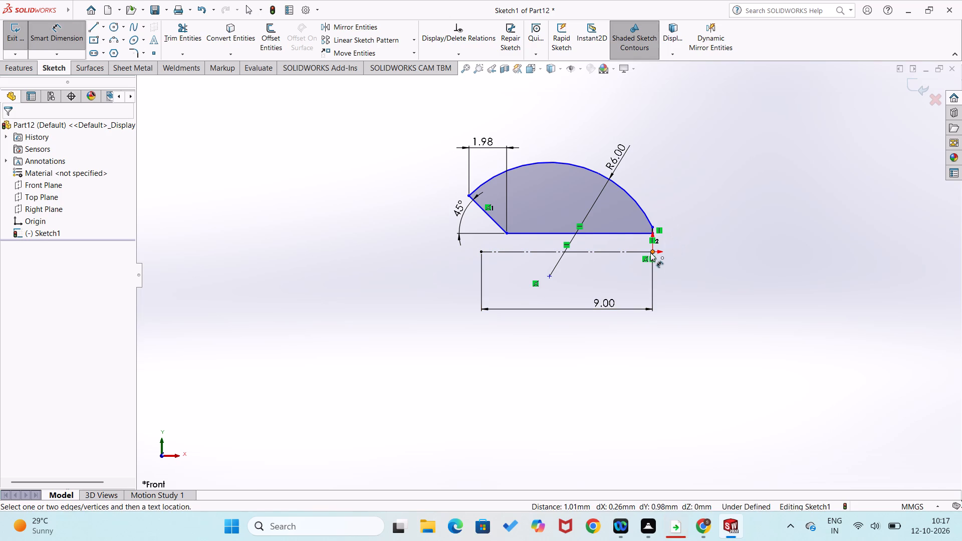
click(650, 234)
click(683, 237)
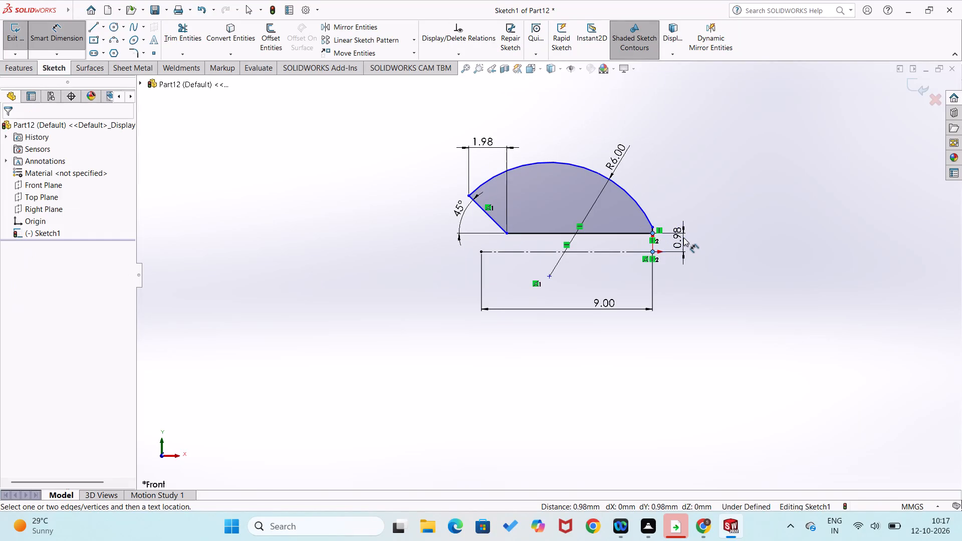
key(1)
key(Return)
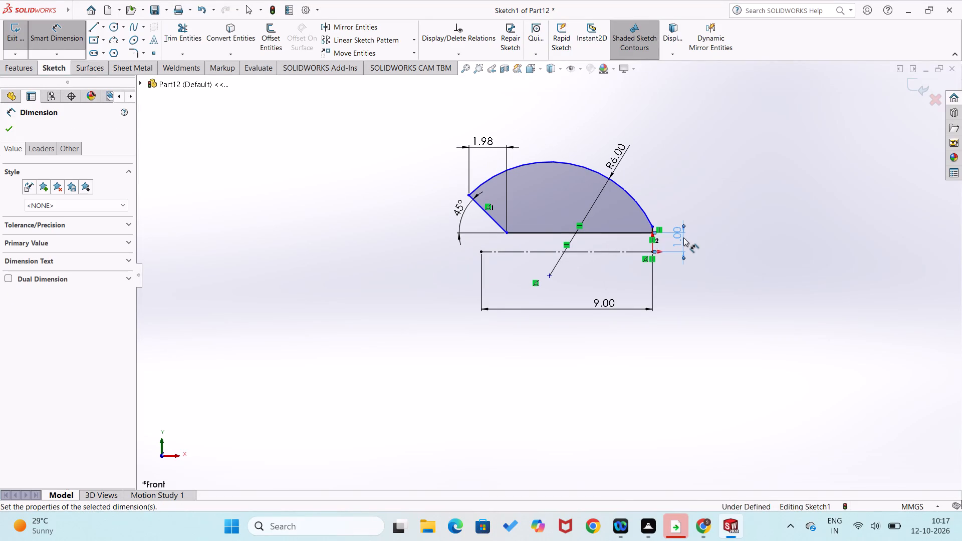
click(725, 172)
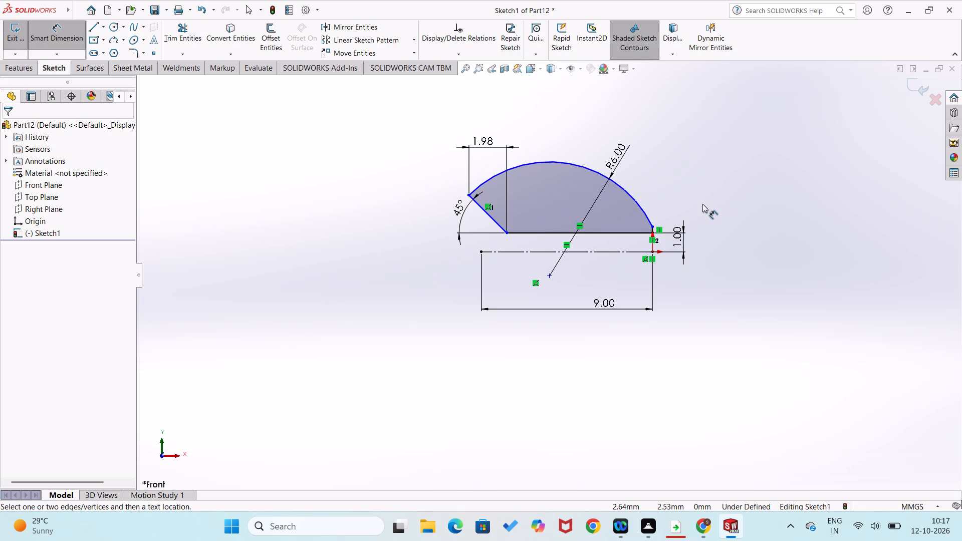
Dimension the horizontal distance from the profile's lower-right corner to the arc's left endpoint as 9 mm.
click(651, 234)
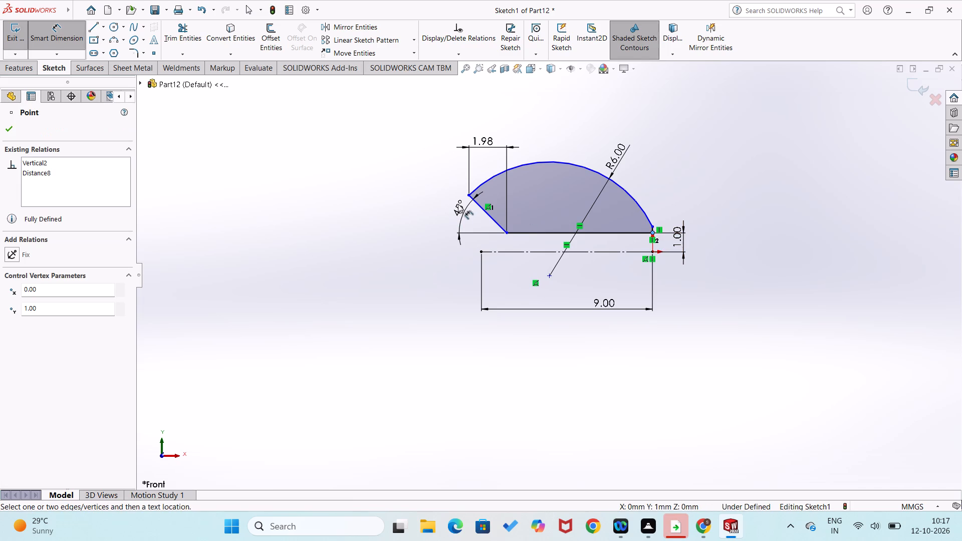
click(466, 197)
click(540, 112)
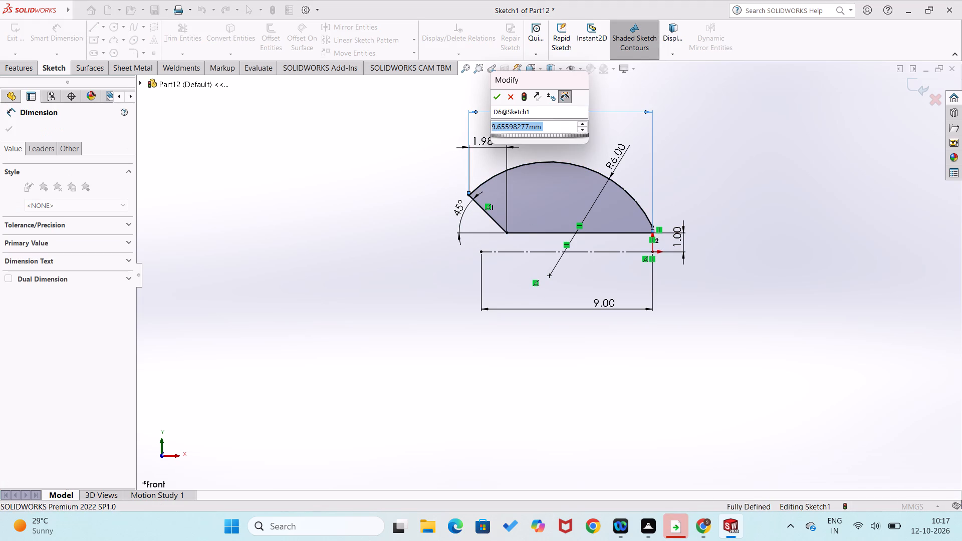
key(9)
key(Return)
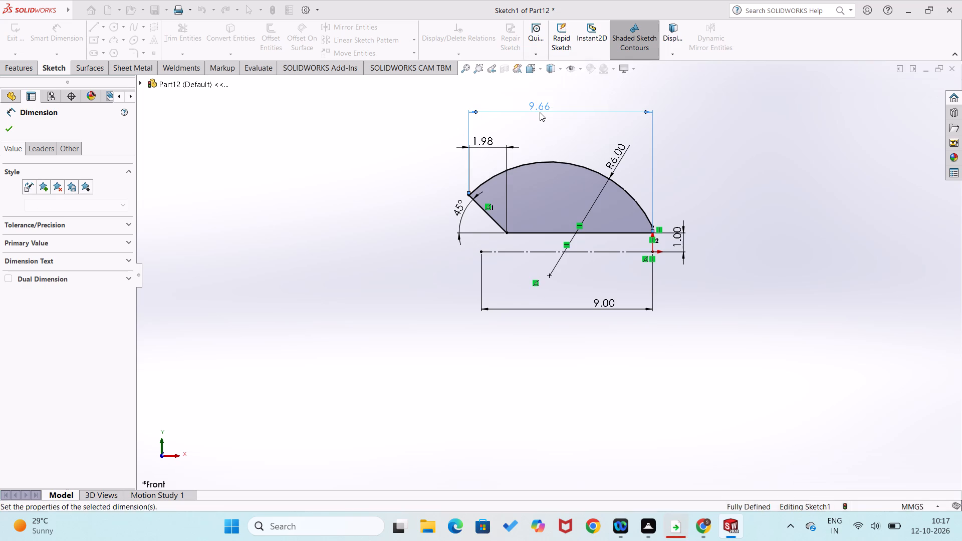
click(384, 207)
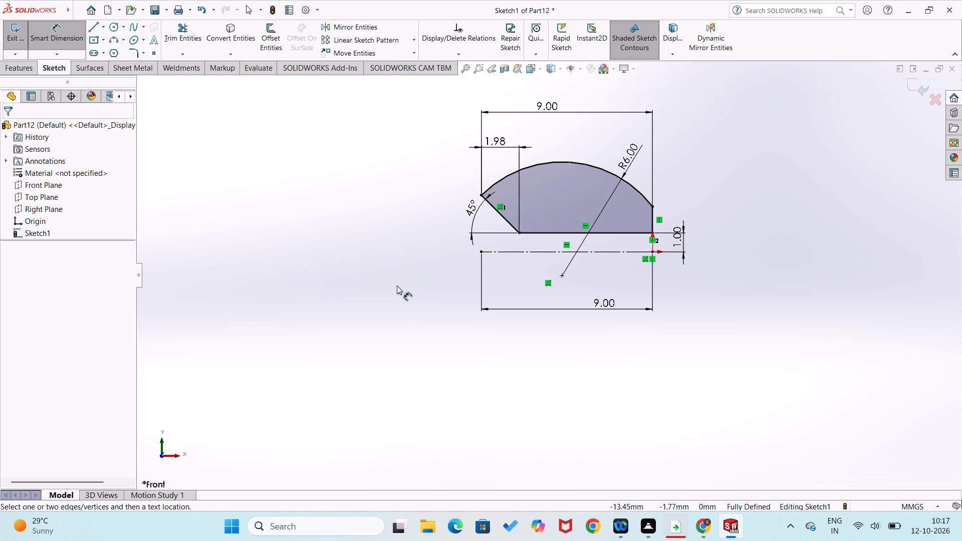
Revolve the arc-topped profile 360° about the horizontal construction line.
click(28, 63)
click(50, 46)
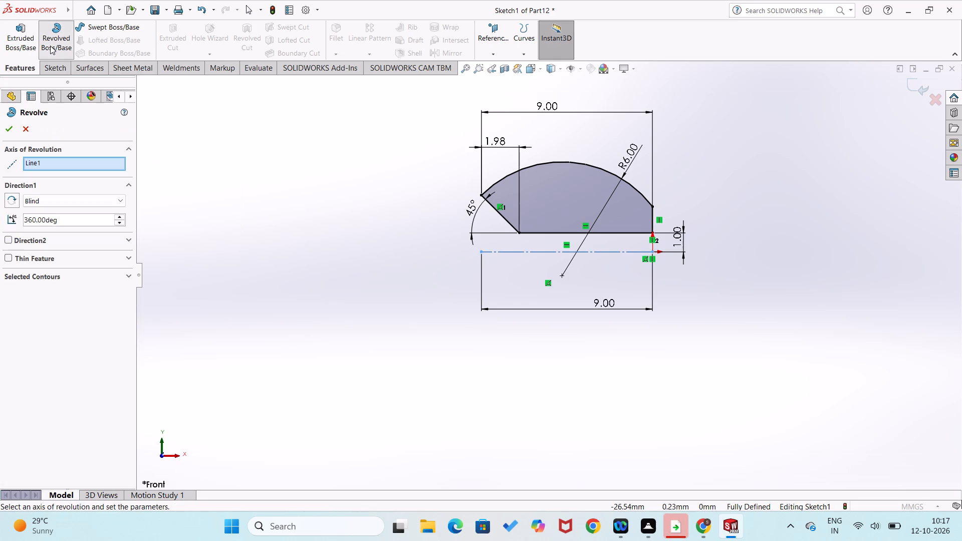
click(11, 130)
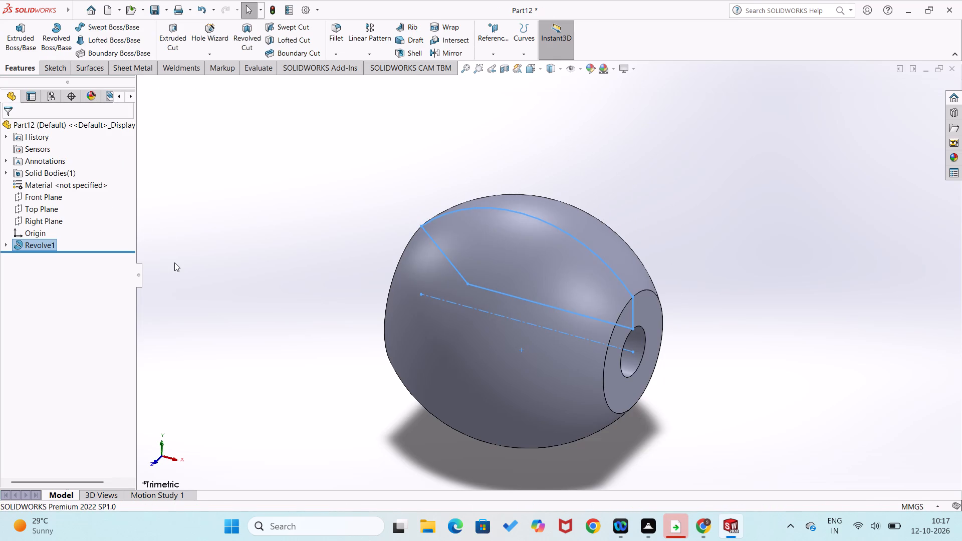
Examine the revolved body from several standard views and at an angle, focusing on the conical recess around the bore.
key(ctrl+1)
key(ctrl+2)
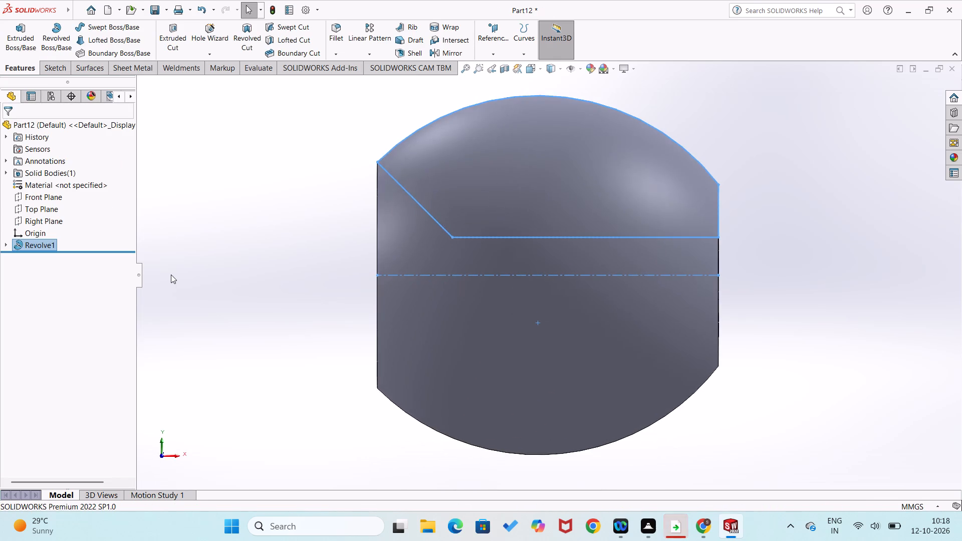
key(ctrl+3)
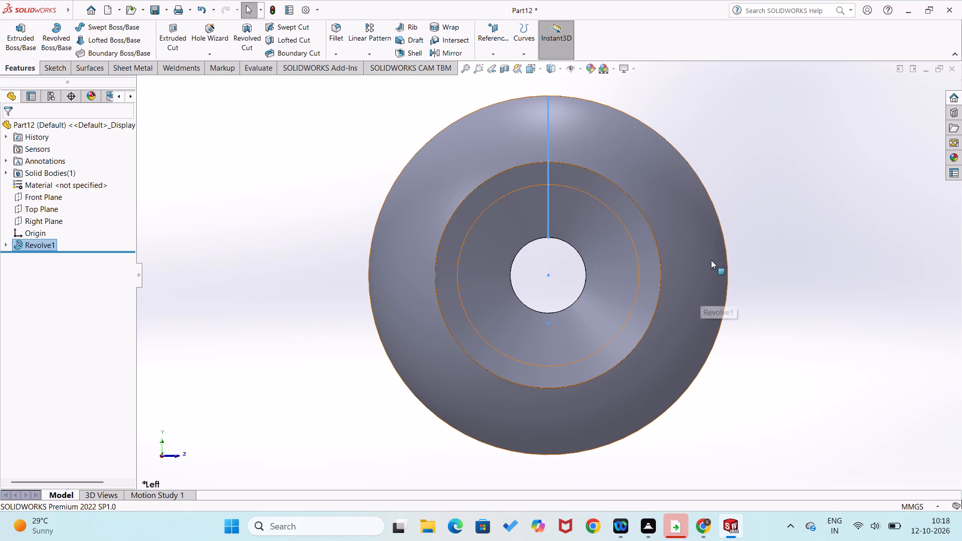
click(658, 289)
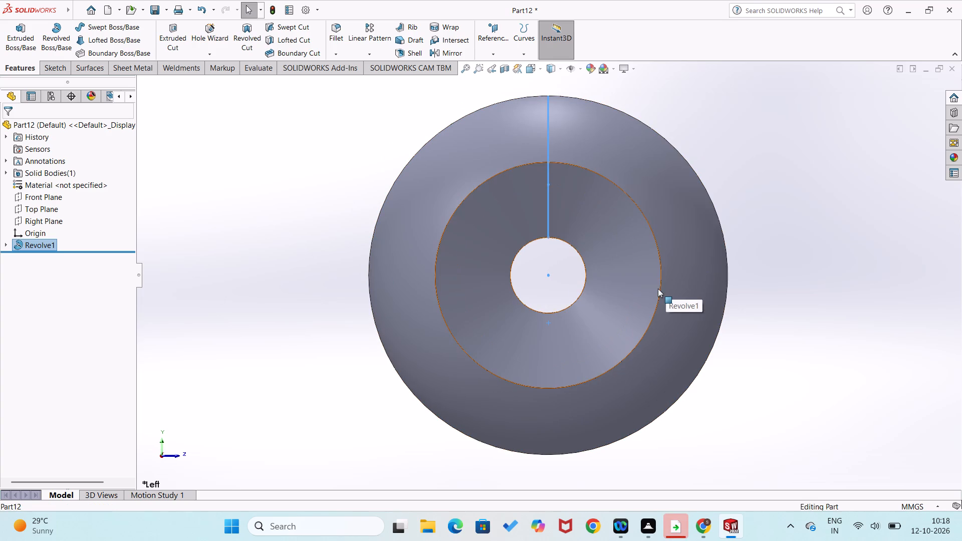
right_drag(849, 346, 856, 192)
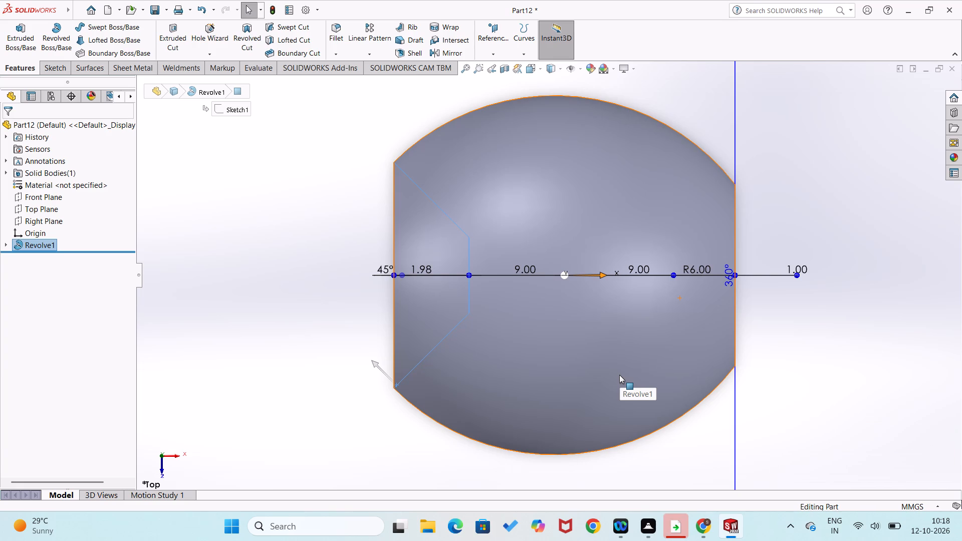
scroll(353, 346, down, 1)
middle_drag(353, 346, 419, 395)
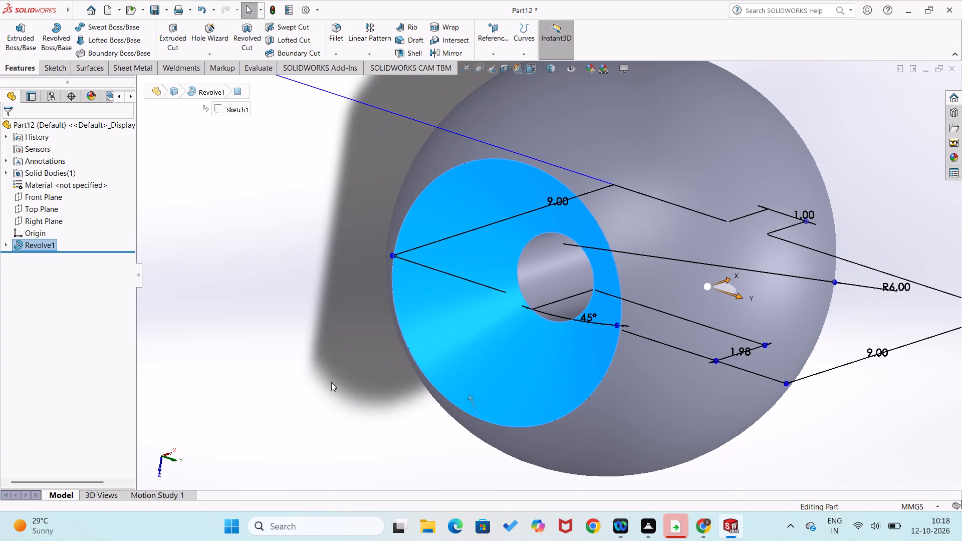
Examine the revolved body from the standard orthographic views and in isometric, checking its flat ends, conical recess and bore.
click(266, 333)
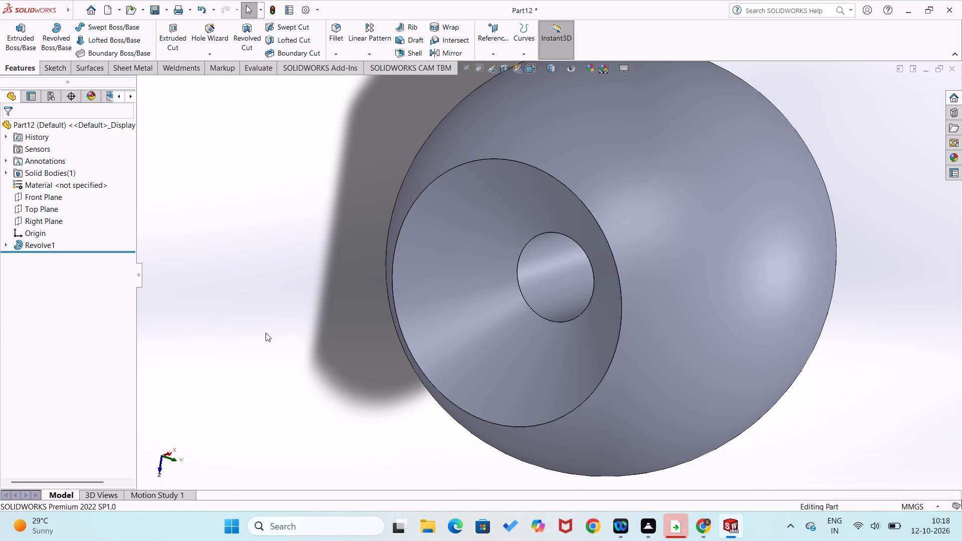
key(ctrl+1)
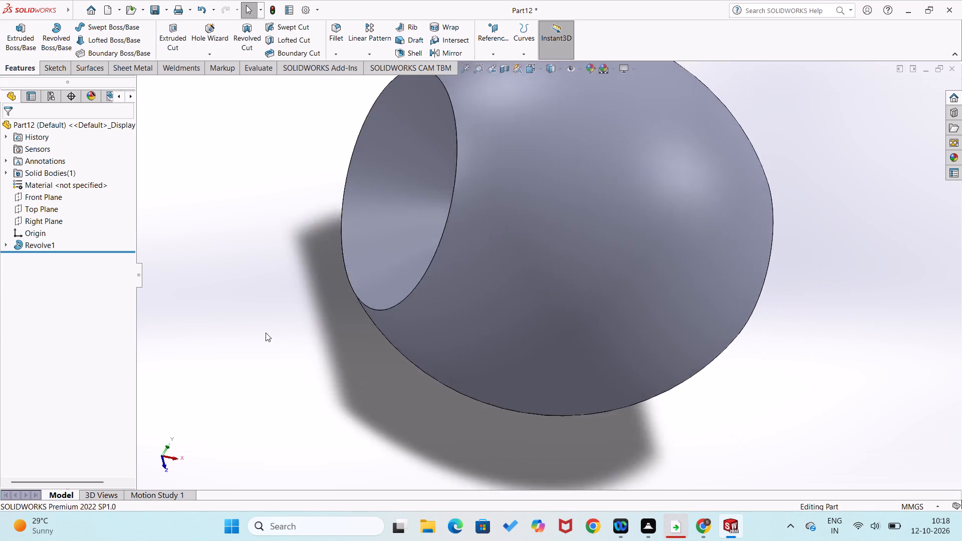
key(ctrl+2)
key(ctrl+3)
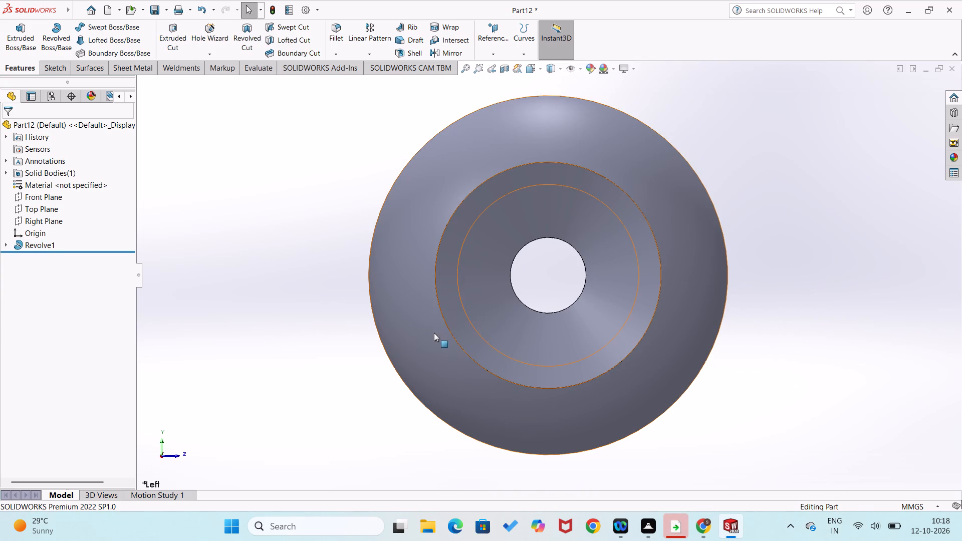
right_click(475, 321)
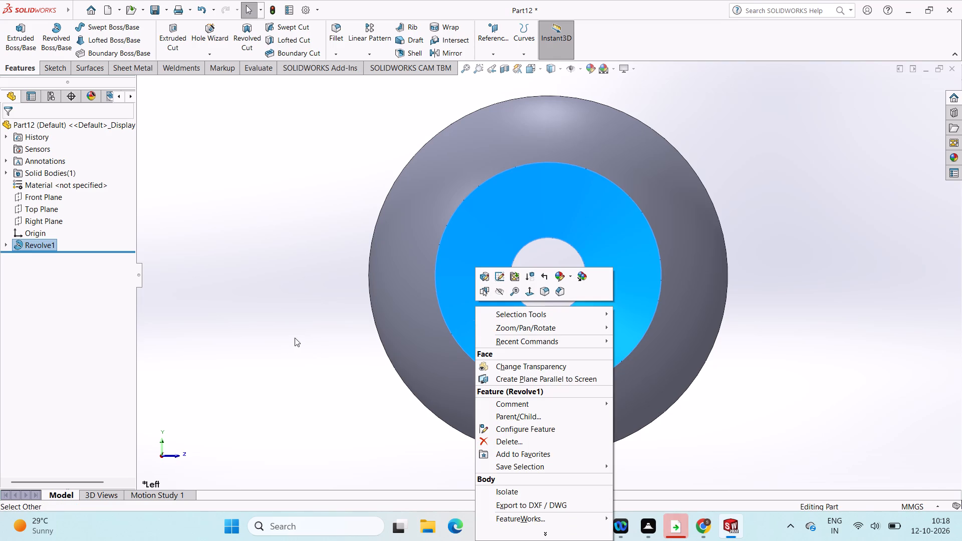
right_drag(284, 346, 282, 229)
right_drag(289, 280, 292, 250)
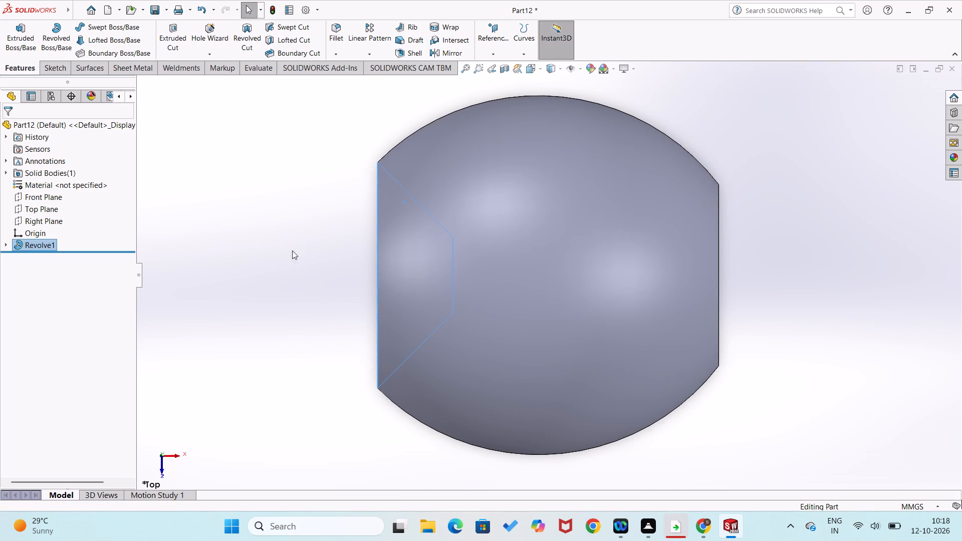
right_drag(292, 250, 289, 183)
right_drag(297, 260, 166, 280)
right_drag(205, 295, 329, 295)
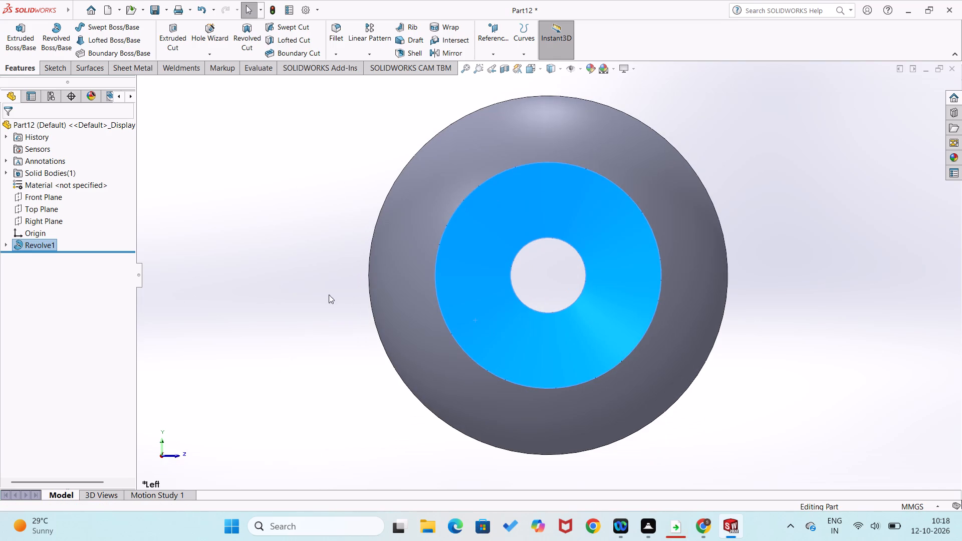
right_drag(329, 295, 358, 295)
right_drag(344, 278, 339, 377)
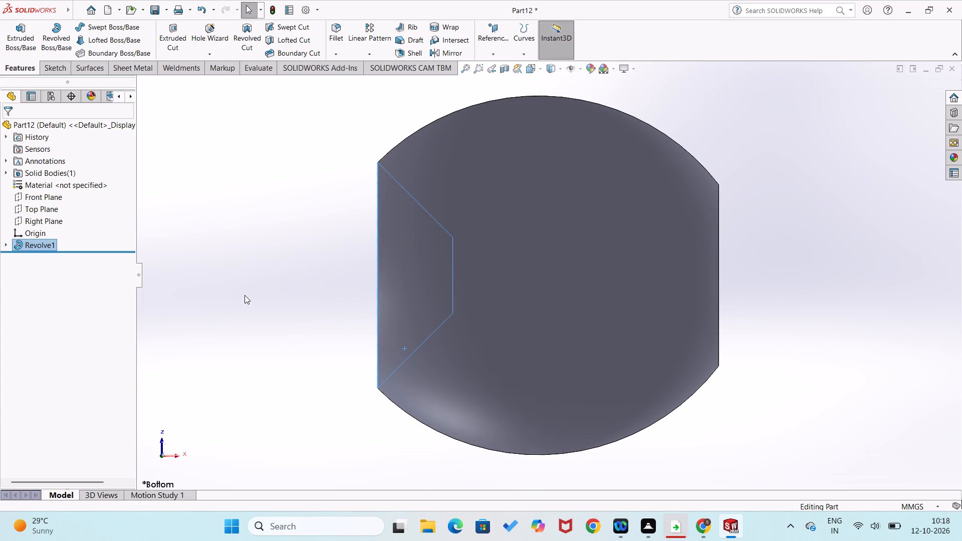
middle_drag(245, 295, 274, 316)
ctrl+click(274, 316)
key(ctrl+7)
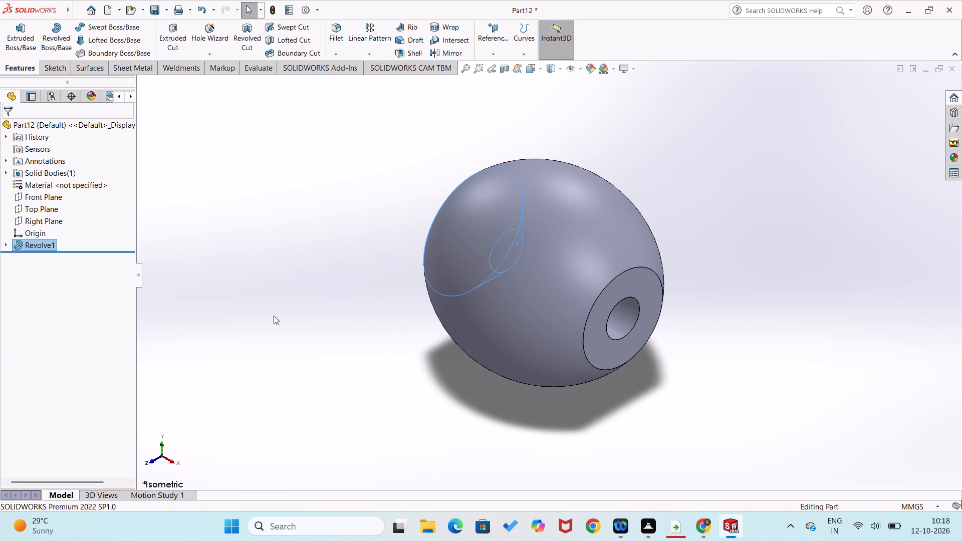
click(198, 323)
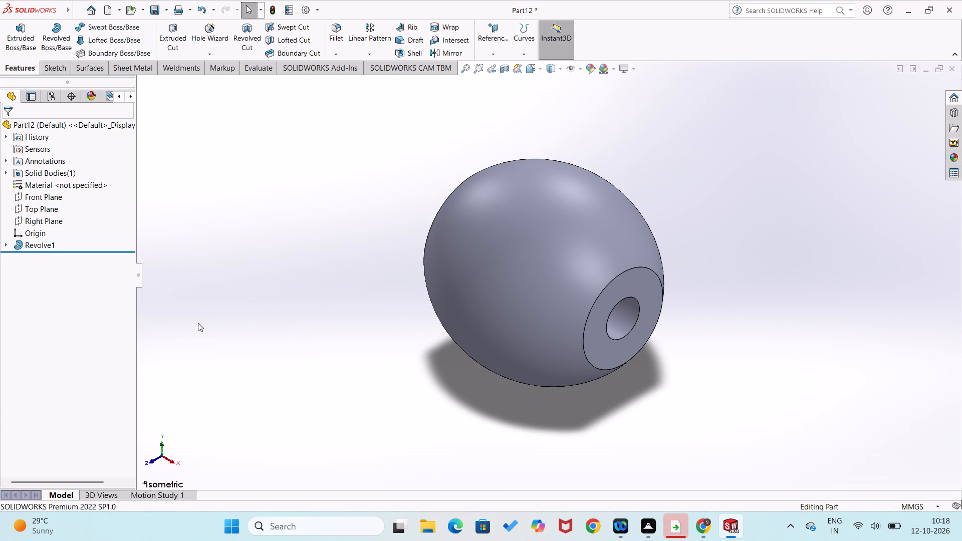
Save the revolved part as "bar globes" in the Naidu 40 folder and close it.
key(ctrl+s)
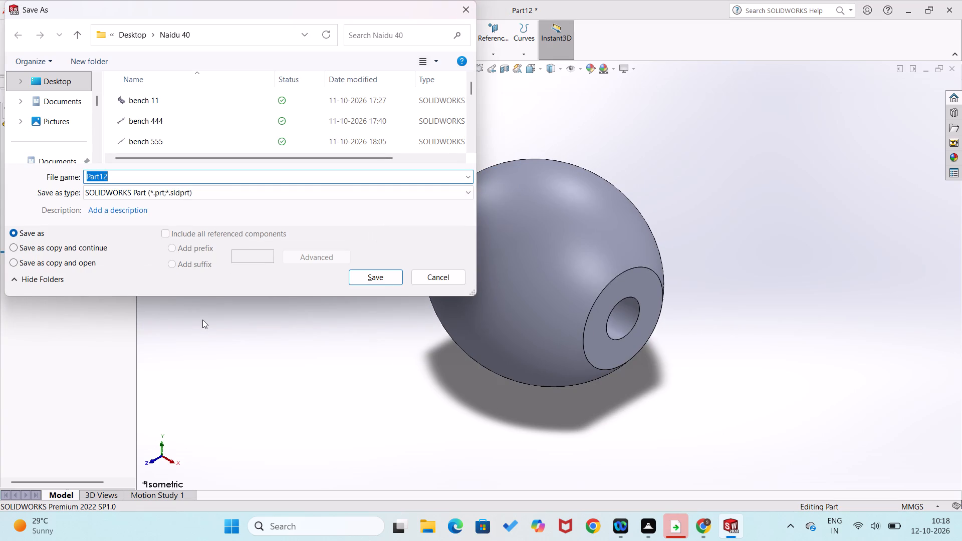
text(bar)
key(space)
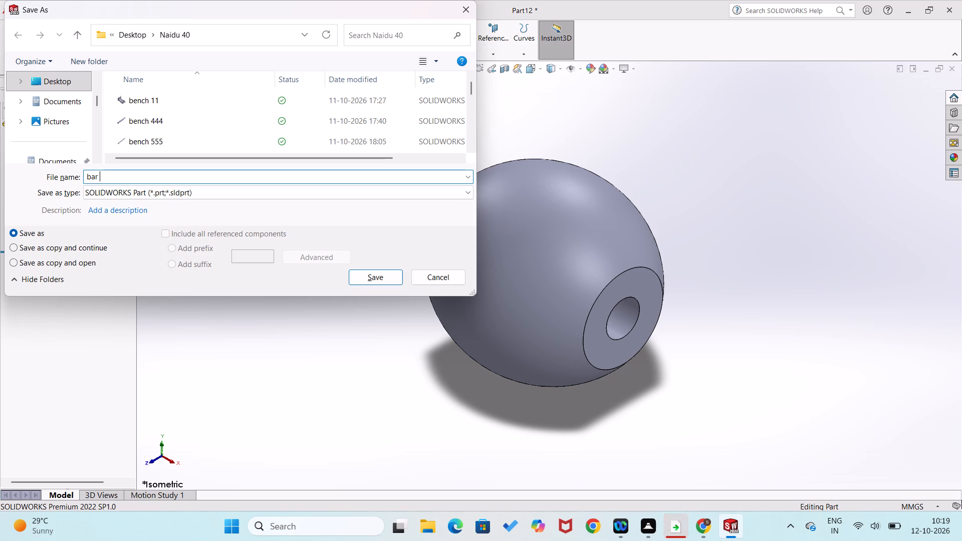
text(glo)
text(bes)
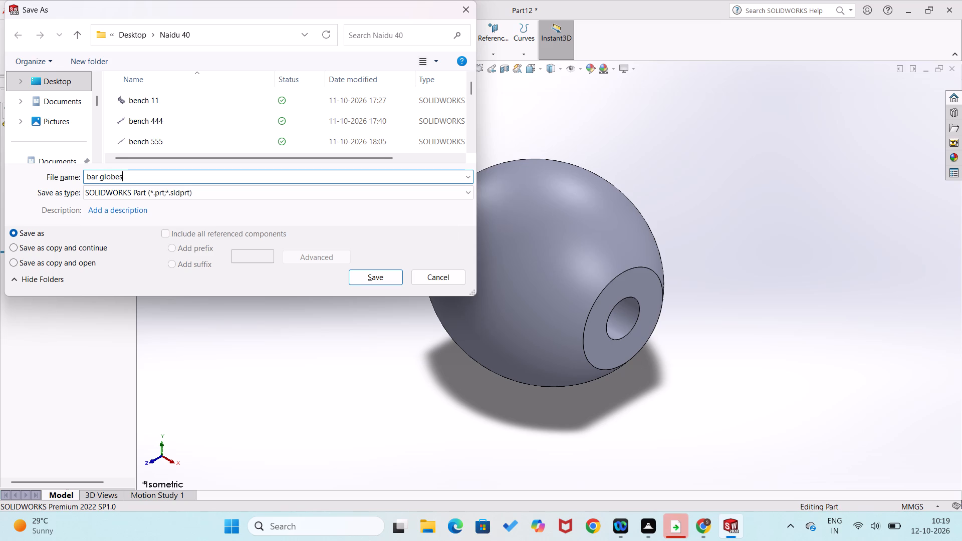
key(space)
click(364, 280)
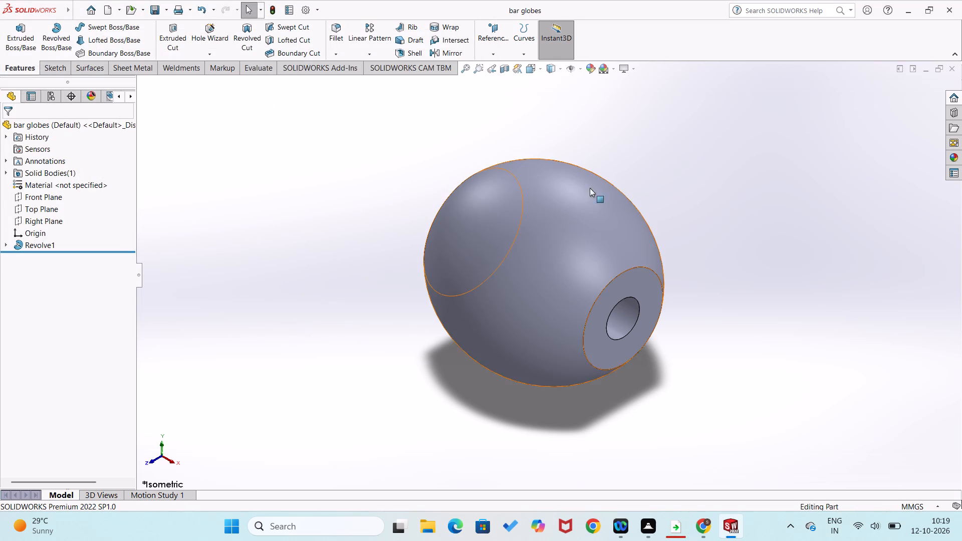
click(956, 72)
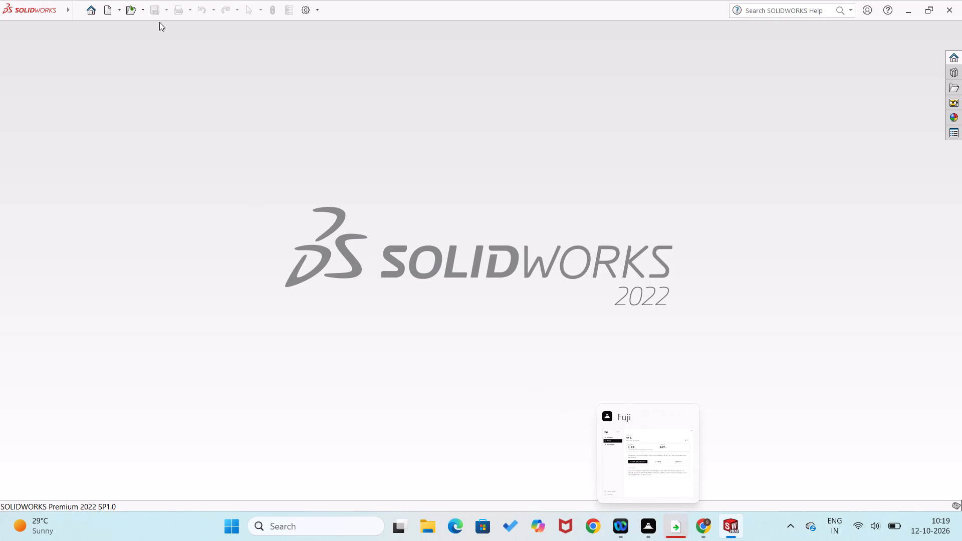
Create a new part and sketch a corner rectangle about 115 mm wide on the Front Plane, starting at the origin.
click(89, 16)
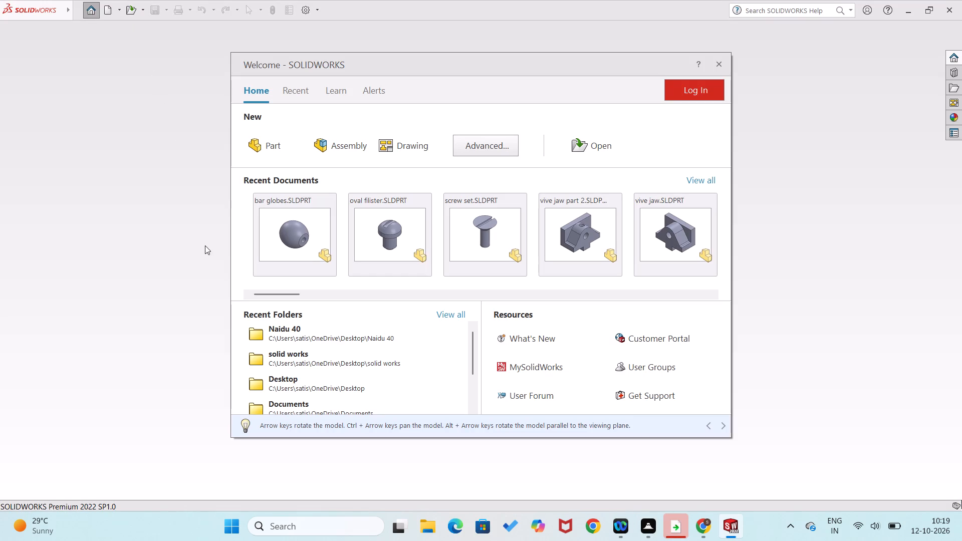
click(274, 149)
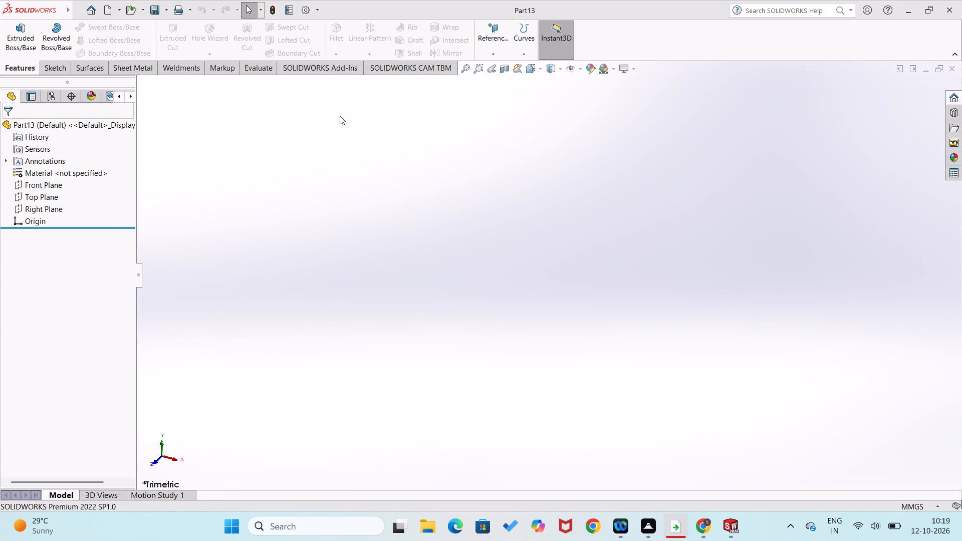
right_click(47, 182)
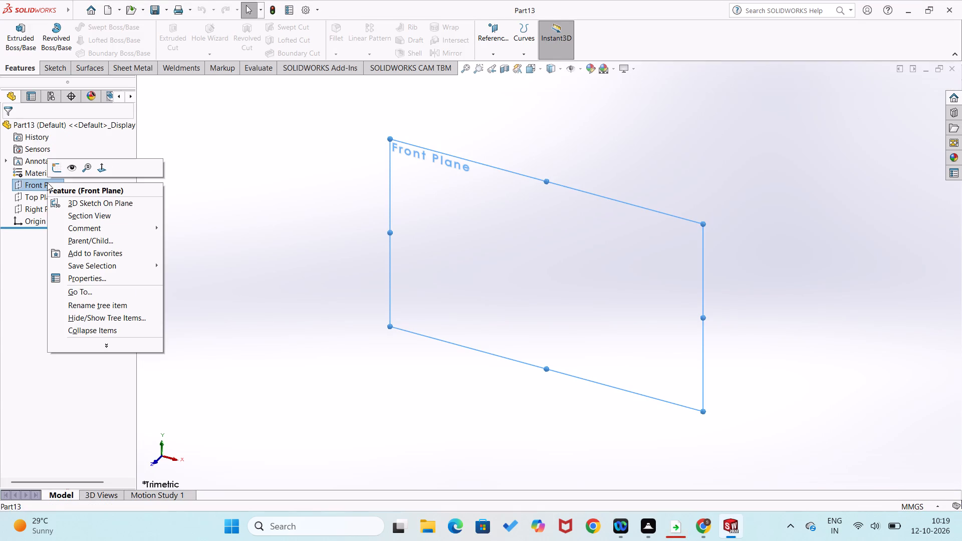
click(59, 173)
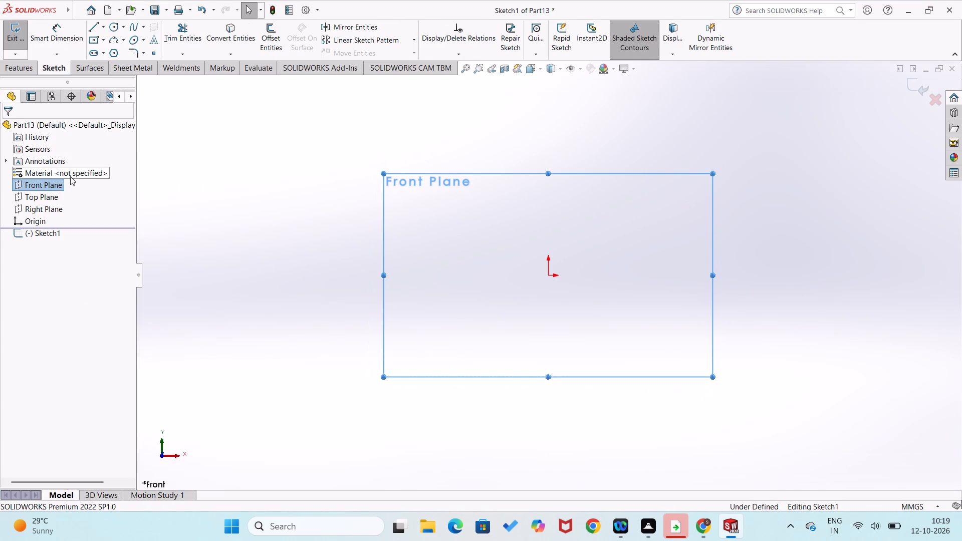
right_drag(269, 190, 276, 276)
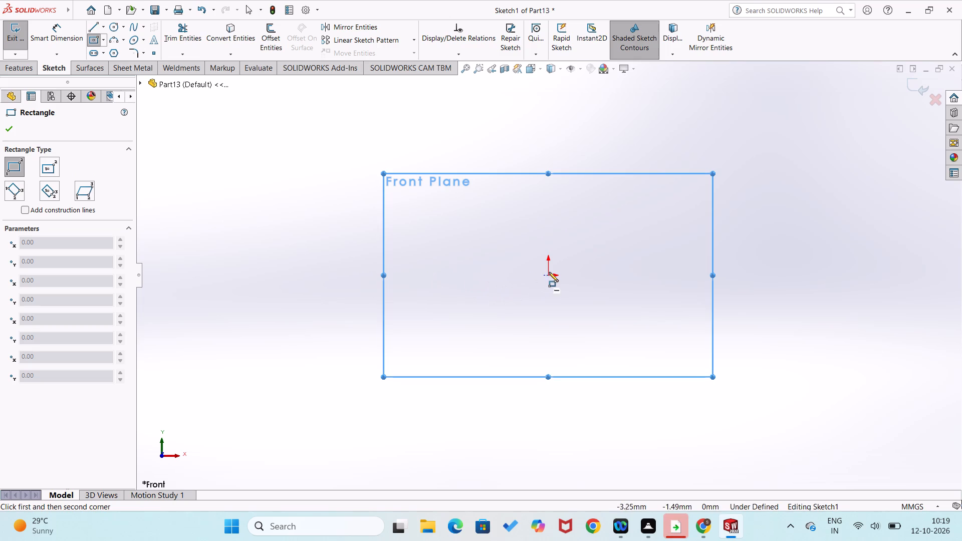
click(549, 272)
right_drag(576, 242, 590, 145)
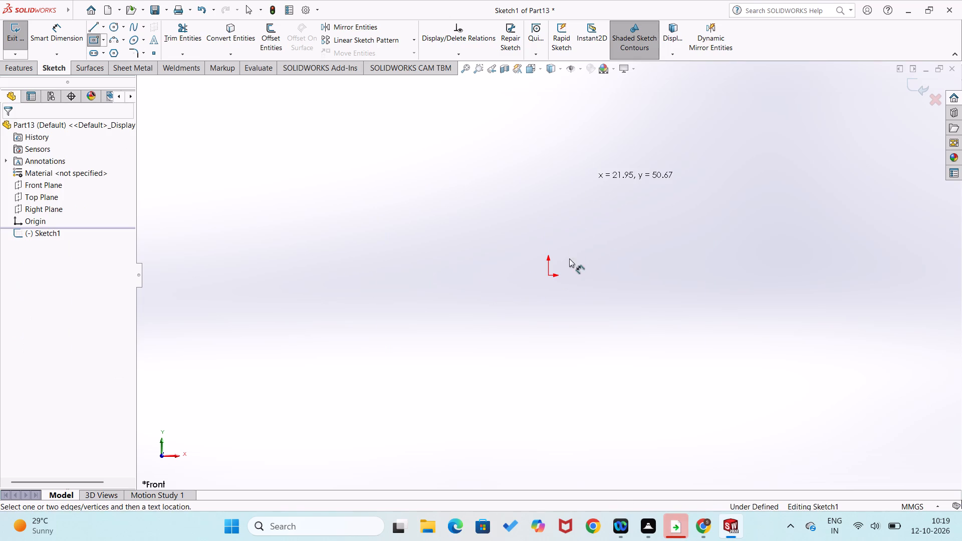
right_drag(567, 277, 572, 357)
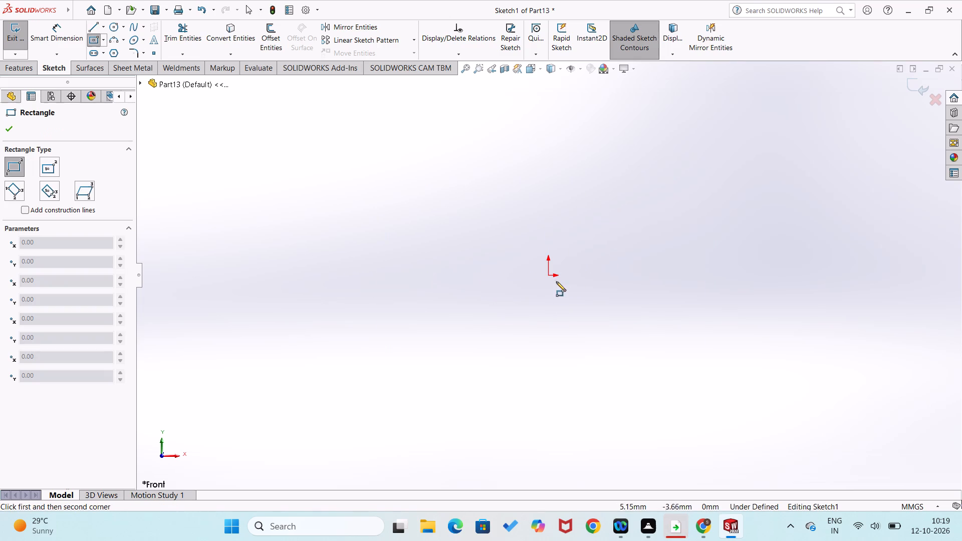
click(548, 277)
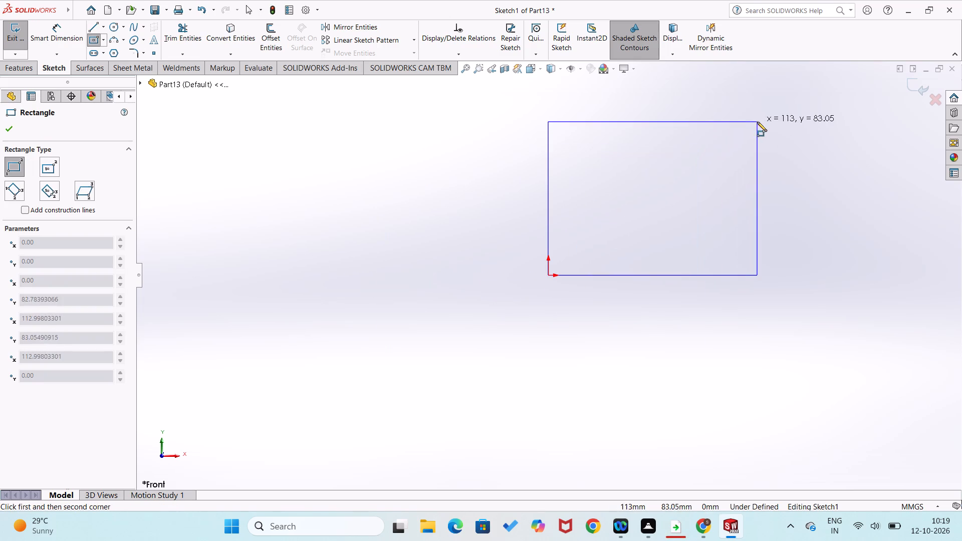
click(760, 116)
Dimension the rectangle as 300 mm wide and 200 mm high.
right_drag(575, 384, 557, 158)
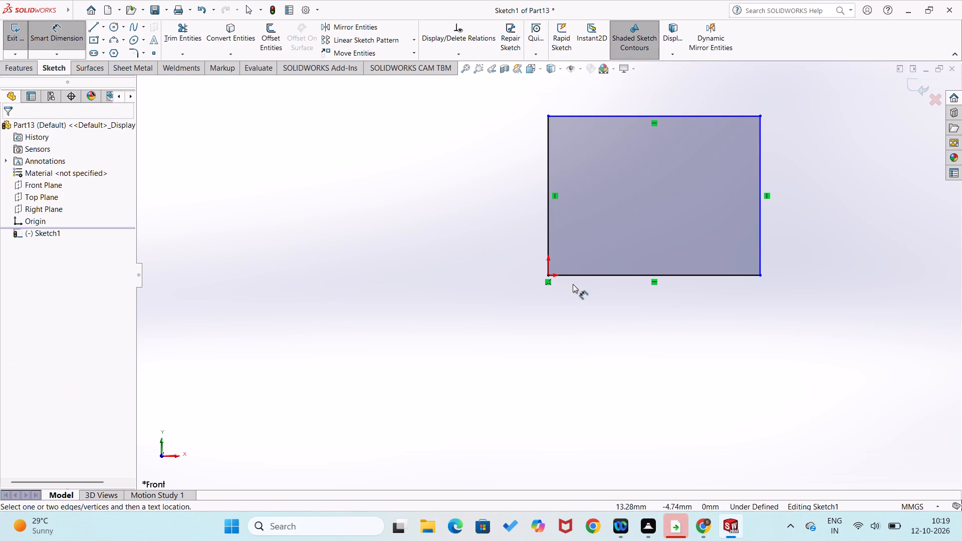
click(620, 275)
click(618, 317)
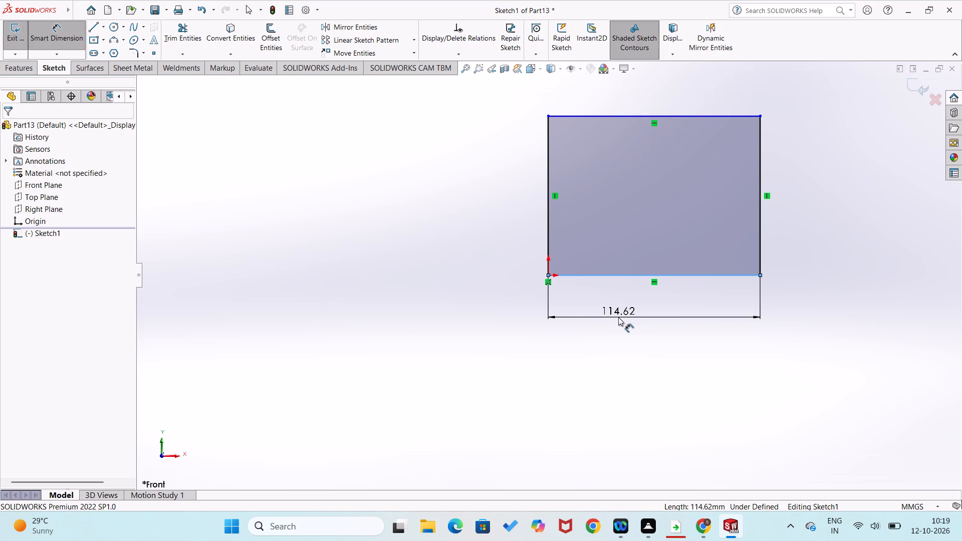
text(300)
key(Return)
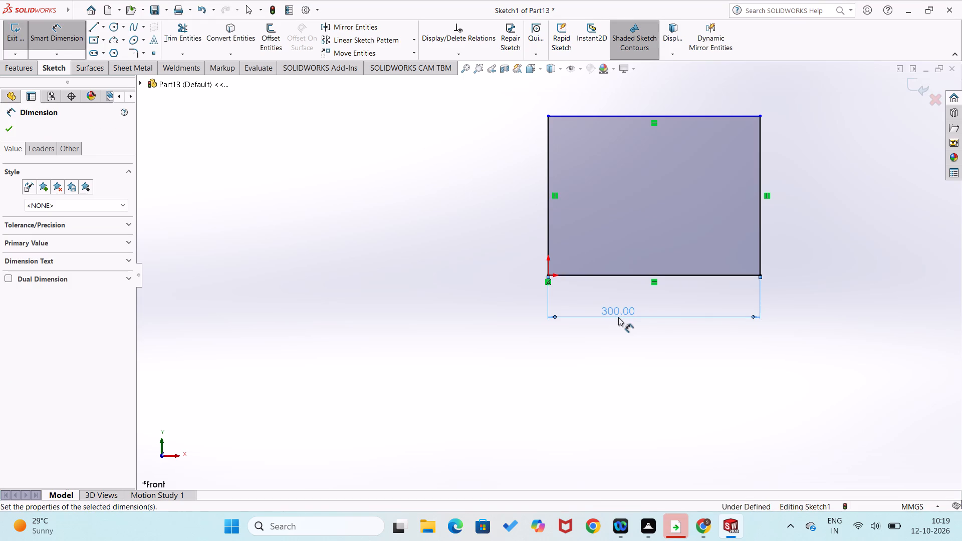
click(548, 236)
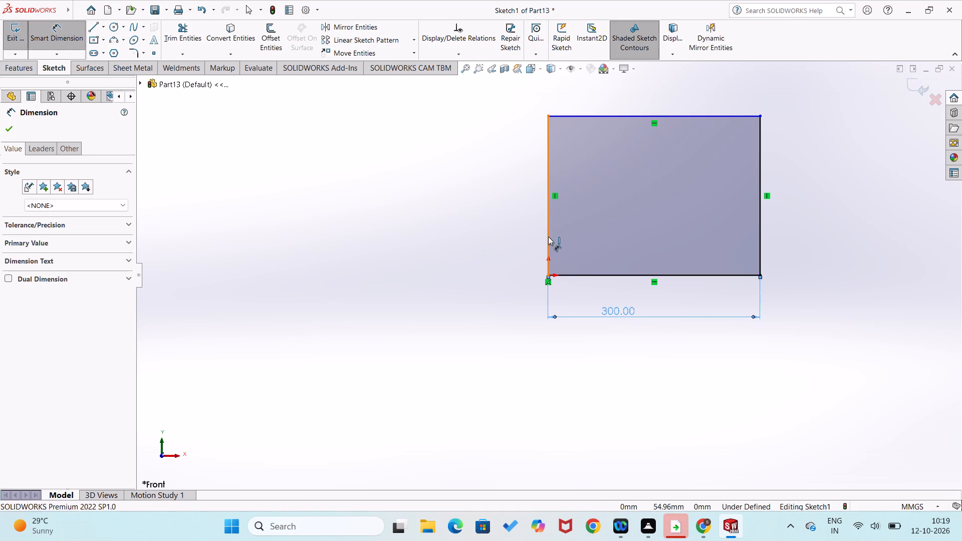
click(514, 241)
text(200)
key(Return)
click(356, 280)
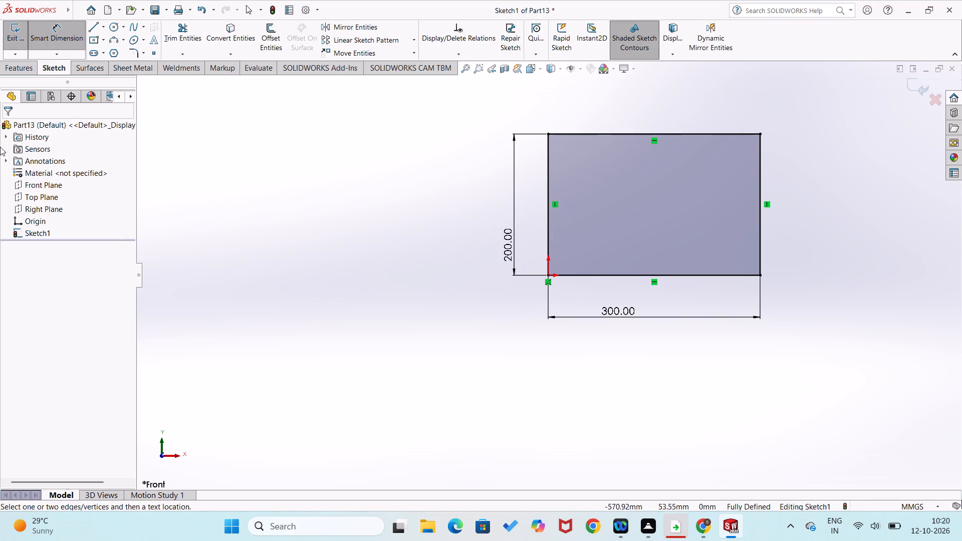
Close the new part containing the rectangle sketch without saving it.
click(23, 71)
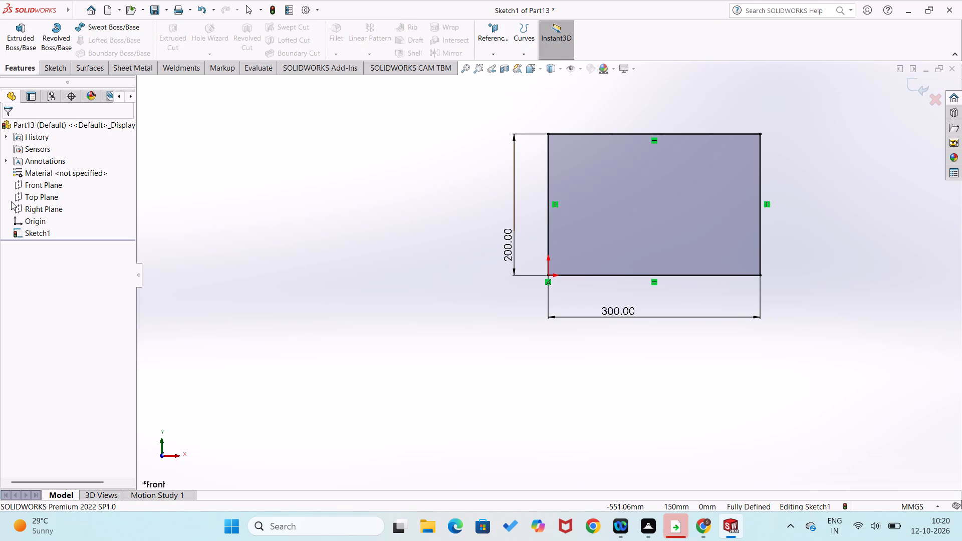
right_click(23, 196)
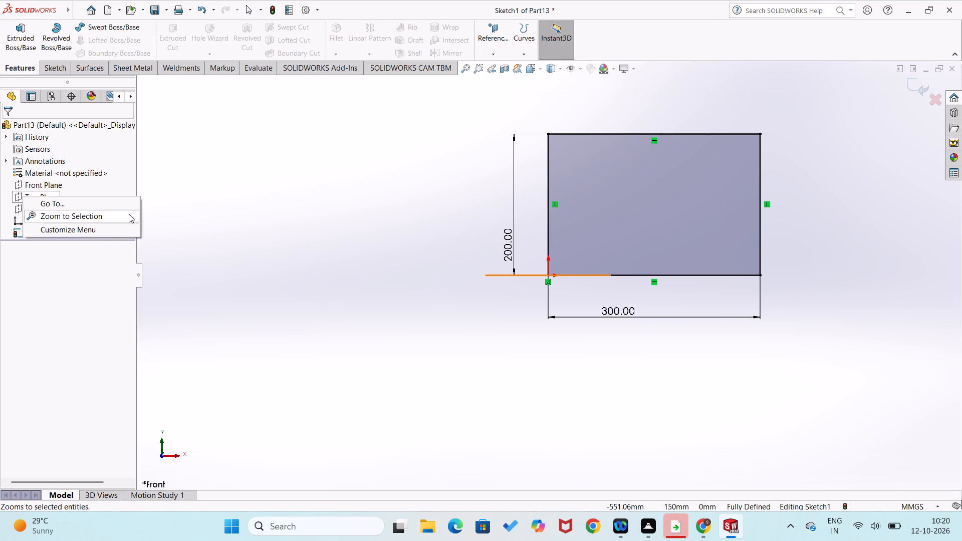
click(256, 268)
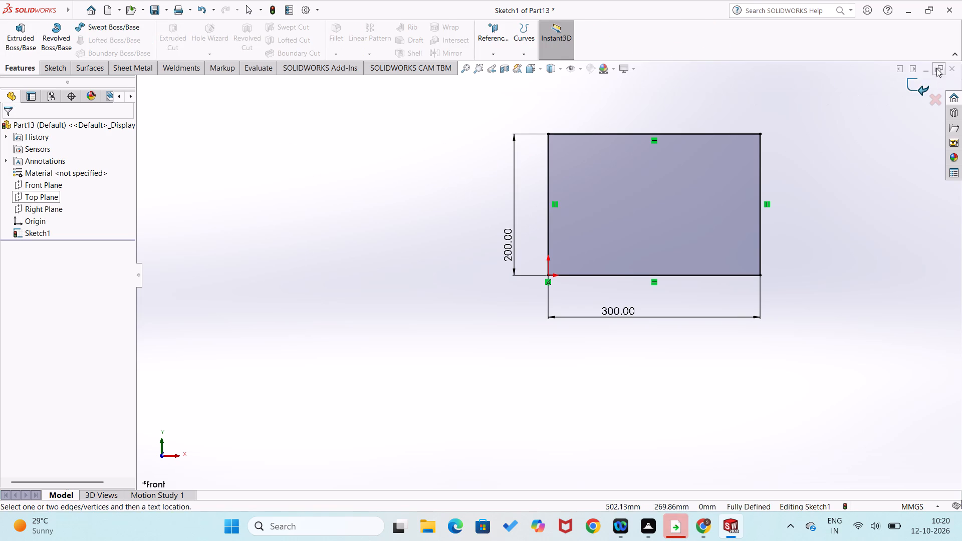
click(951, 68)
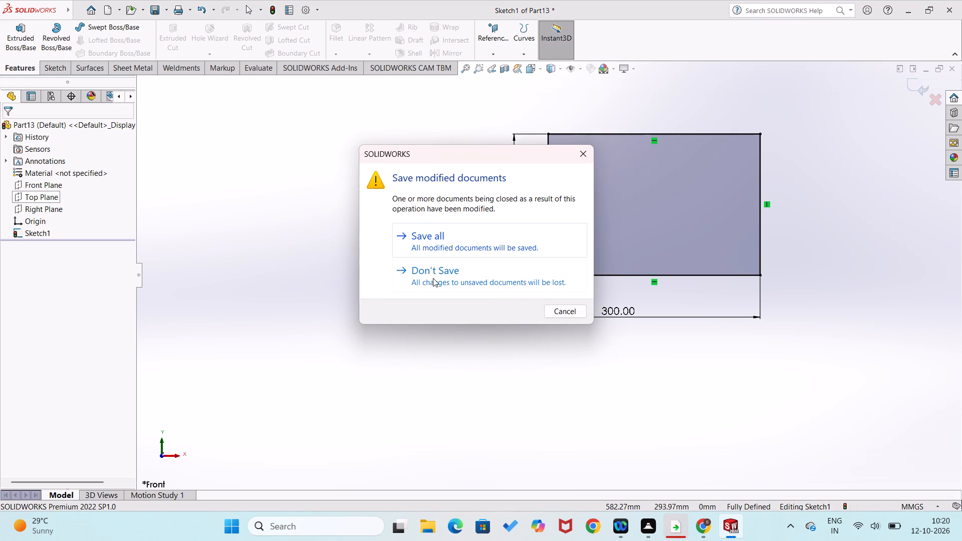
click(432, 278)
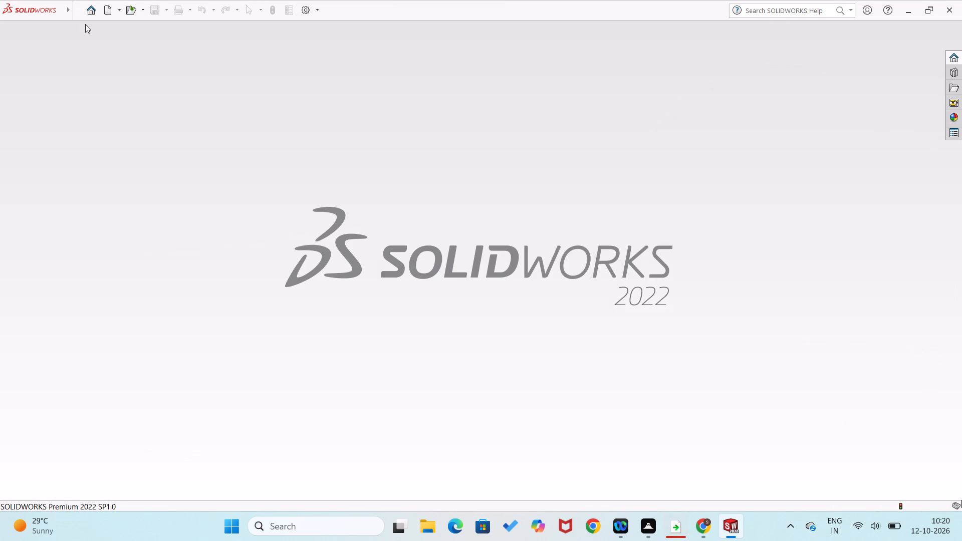
Create a new part and sketch a corner rectangle about 108 mm wide on the Top Plane, starting at the origin.
click(94, 13)
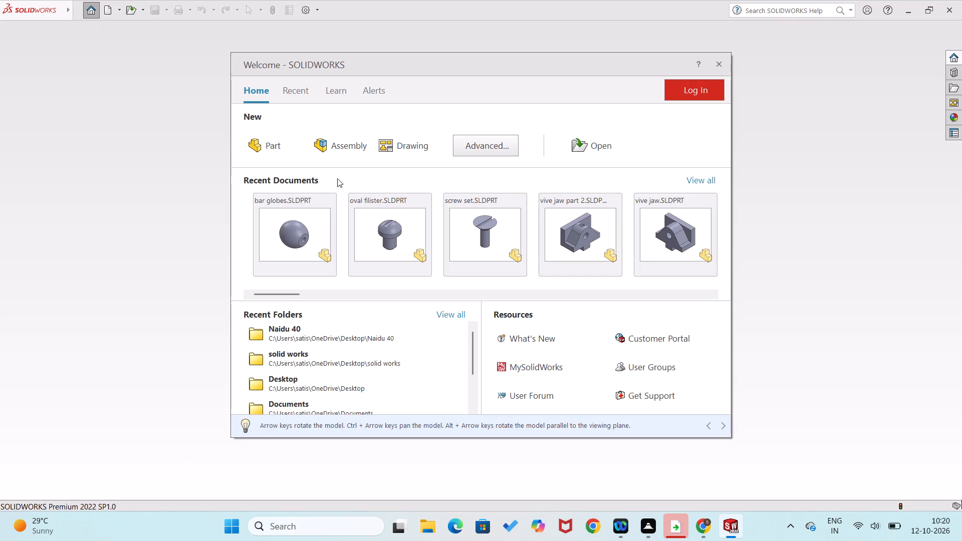
click(272, 148)
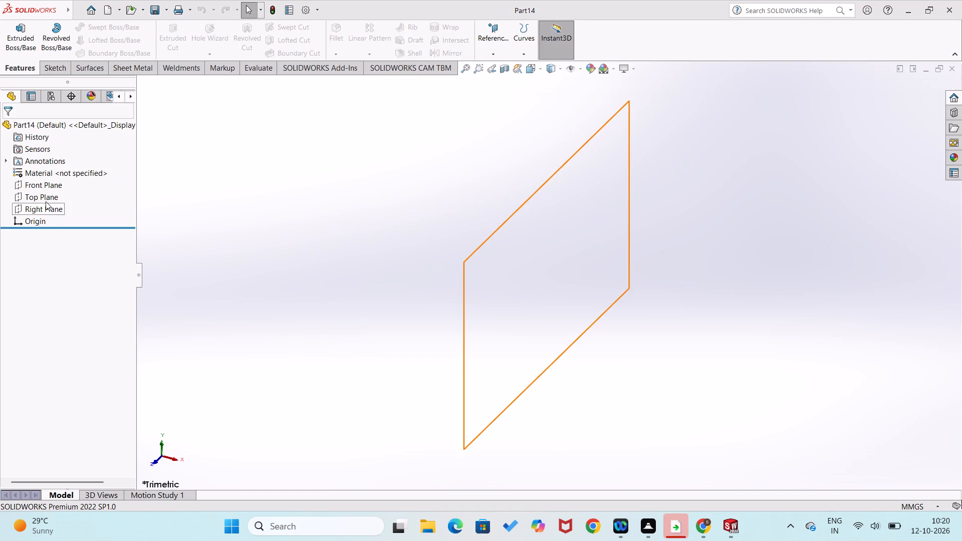
right_click(44, 200)
click(52, 184)
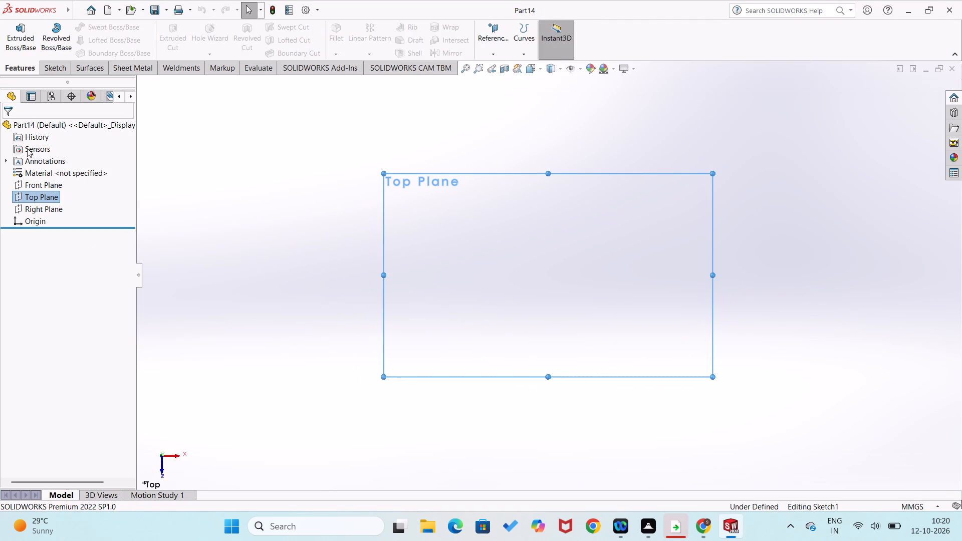
right_drag(477, 265, 500, 388)
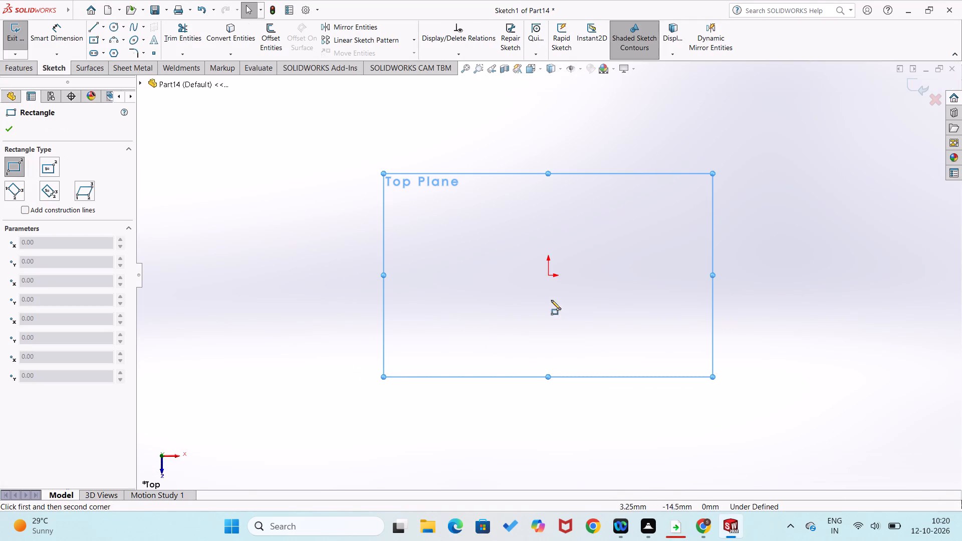
click(548, 273)
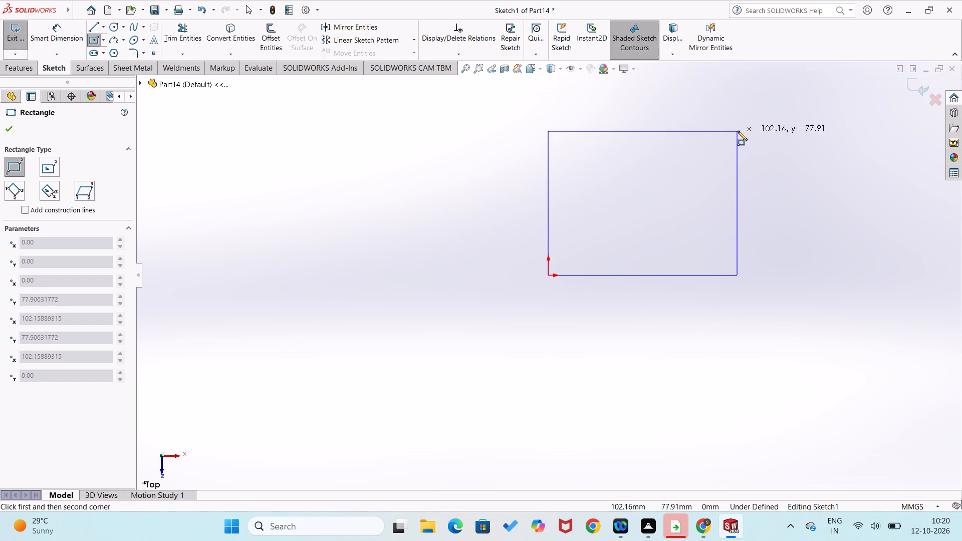
click(748, 122)
Dimension the rectangle as 300 mm wide and 200 mm high.
right_drag(776, 253, 763, 167)
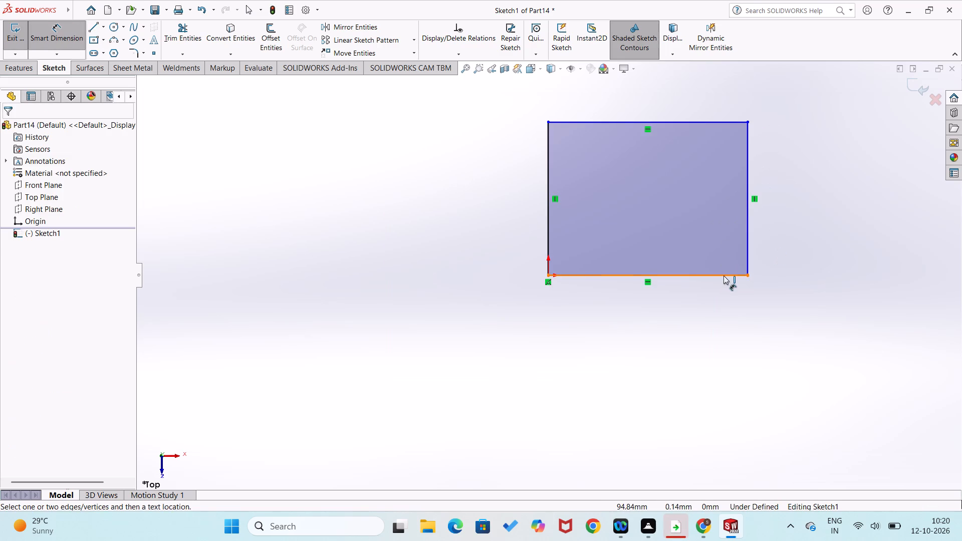
click(724, 276)
click(716, 313)
text(300)
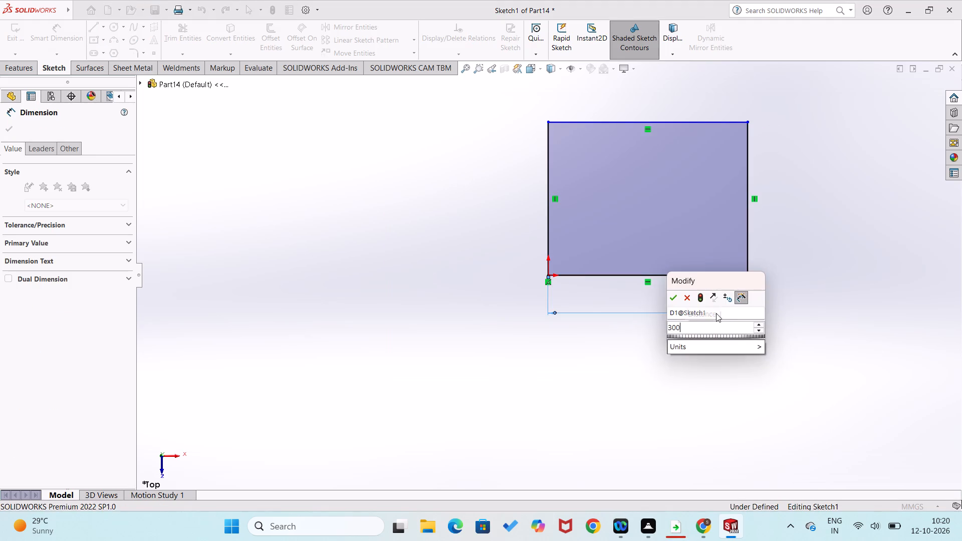
key(Return)
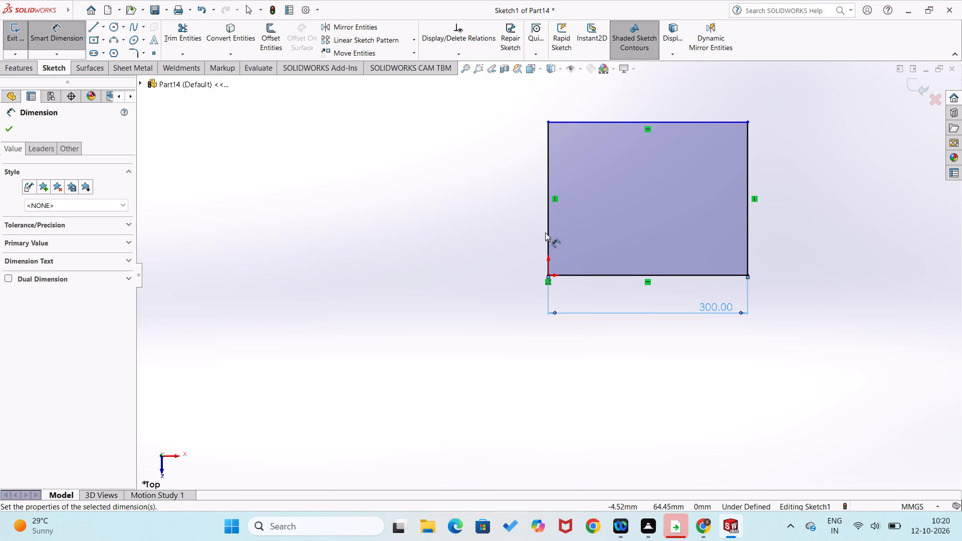
click(548, 232)
click(529, 237)
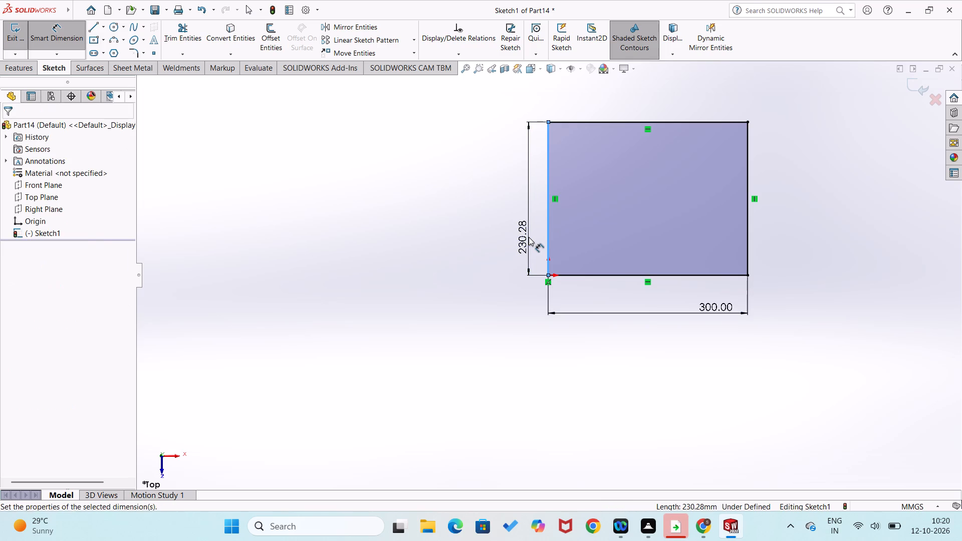
text(200)
key(Return)
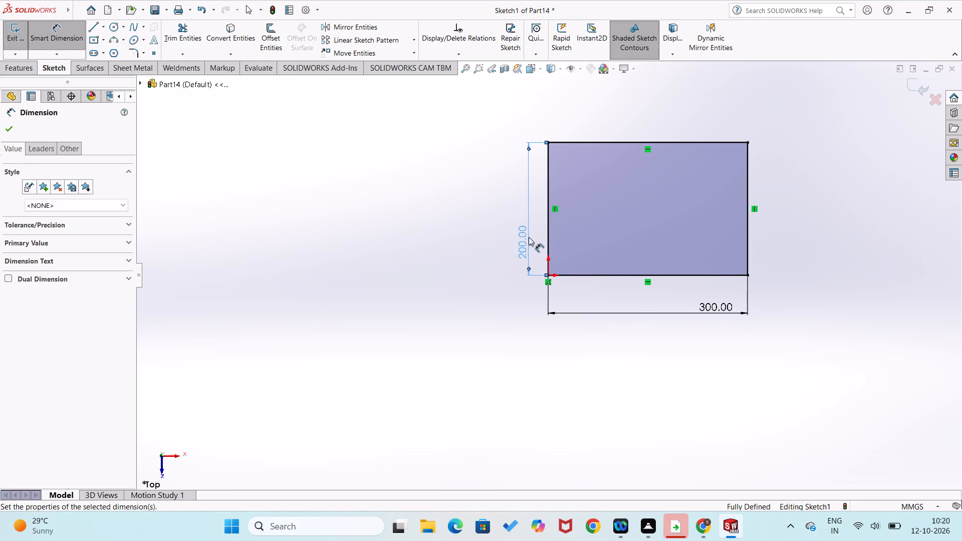
click(442, 275)
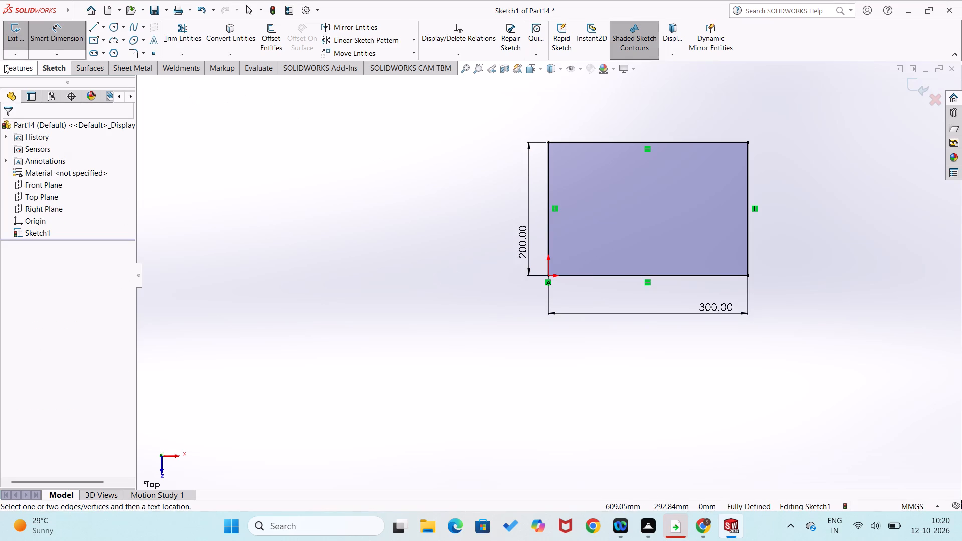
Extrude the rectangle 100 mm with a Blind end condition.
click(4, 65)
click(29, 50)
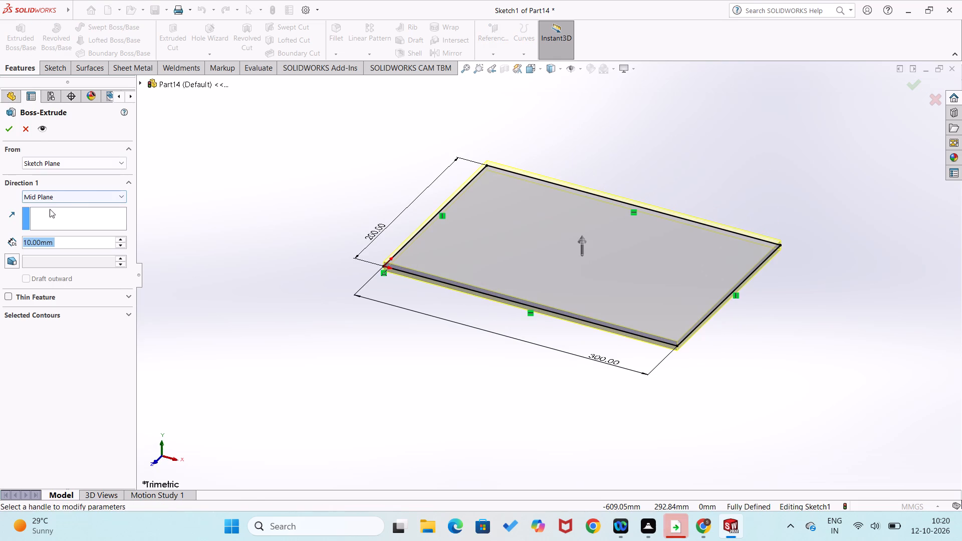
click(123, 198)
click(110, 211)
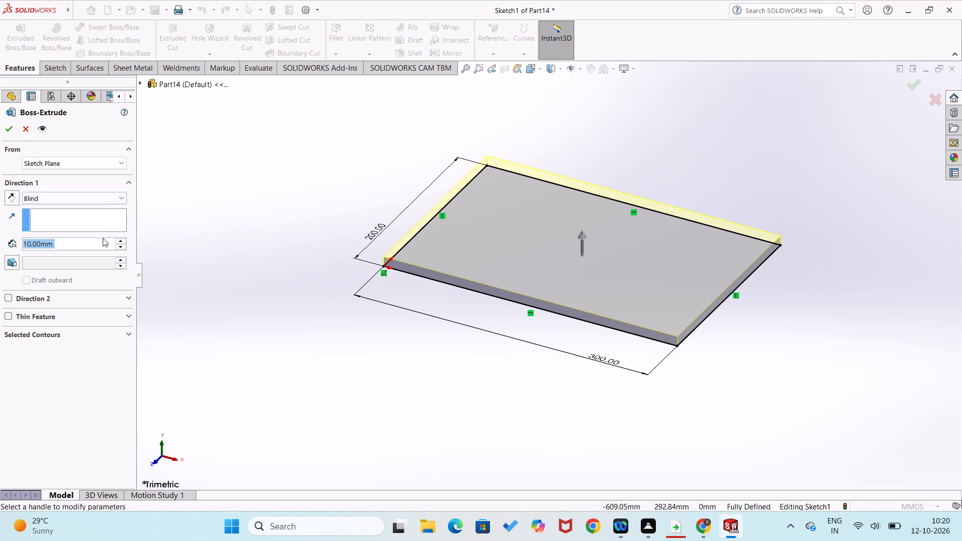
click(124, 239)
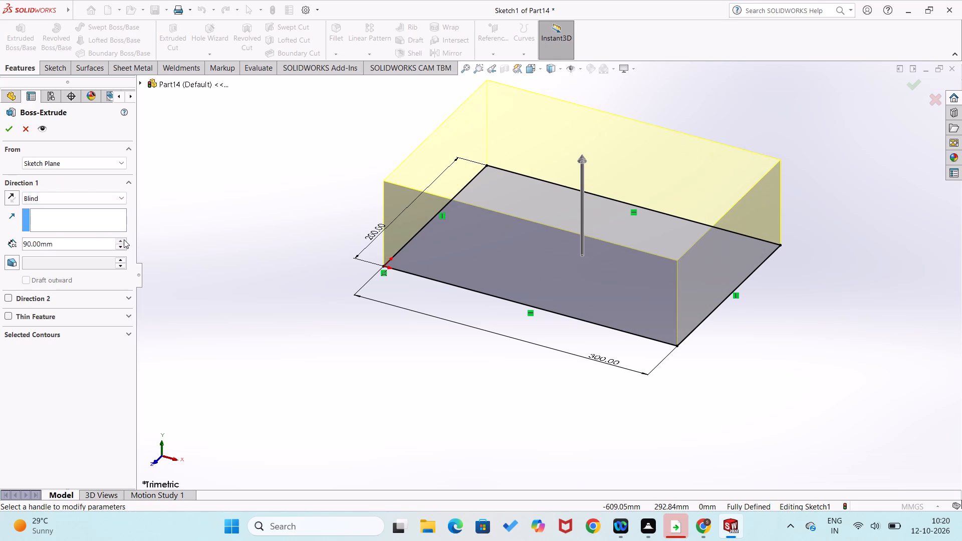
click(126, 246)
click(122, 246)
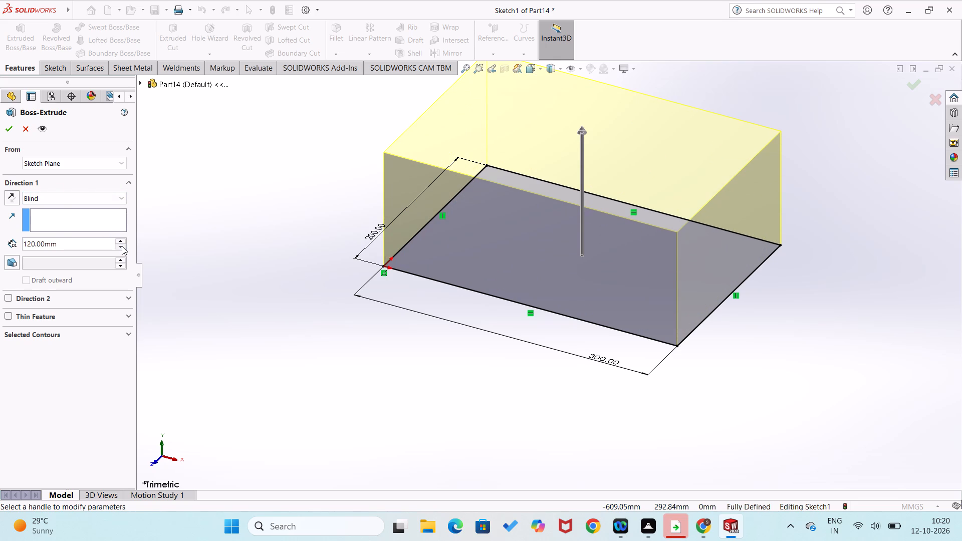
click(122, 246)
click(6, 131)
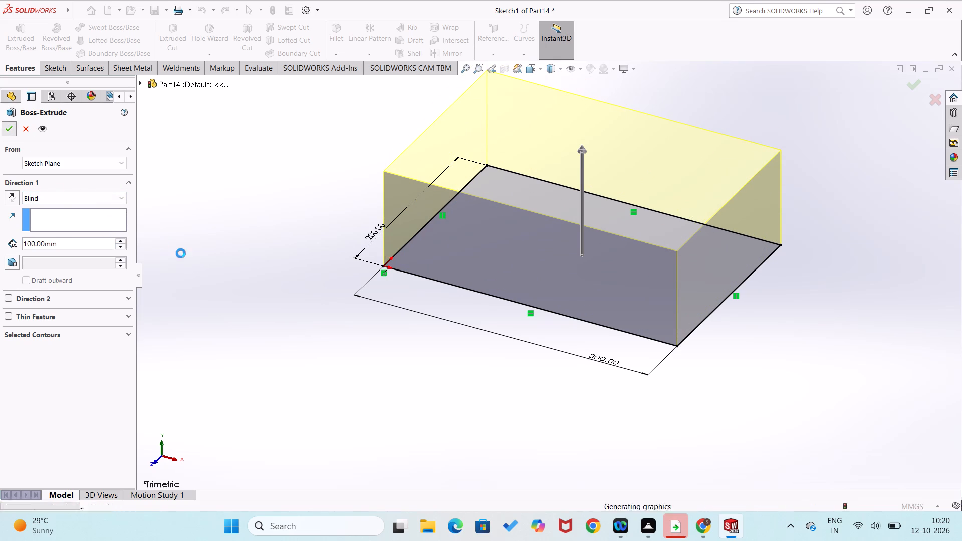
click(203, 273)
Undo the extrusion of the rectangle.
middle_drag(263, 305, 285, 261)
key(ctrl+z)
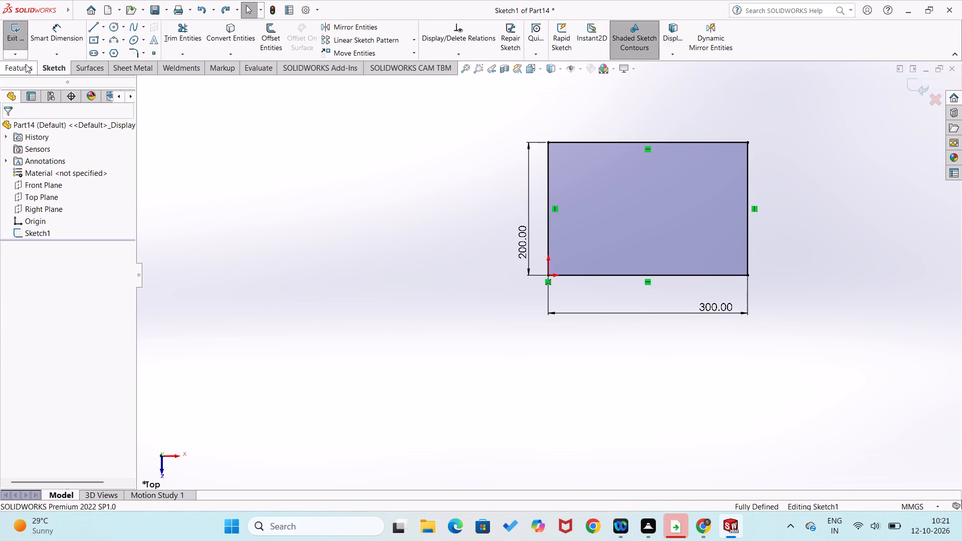
Extrude the 300 by 200 mm rectangle as a Blind boss 150 mm high.
click(25, 67)
click(25, 52)
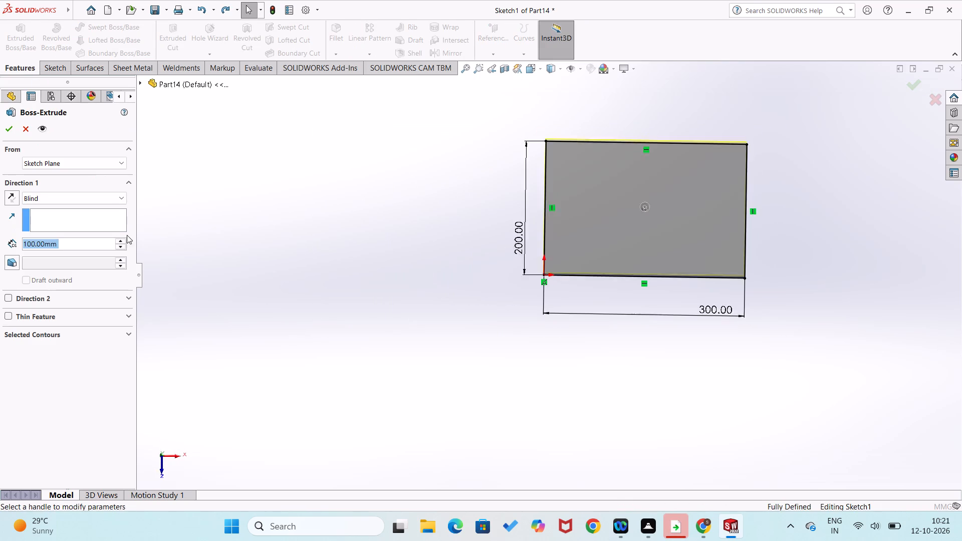
click(120, 241)
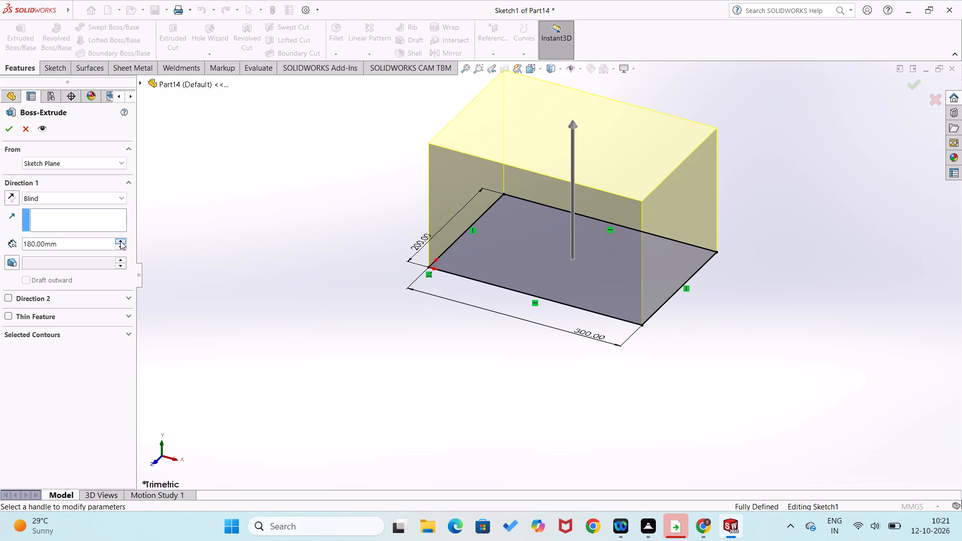
triple_click(119, 245)
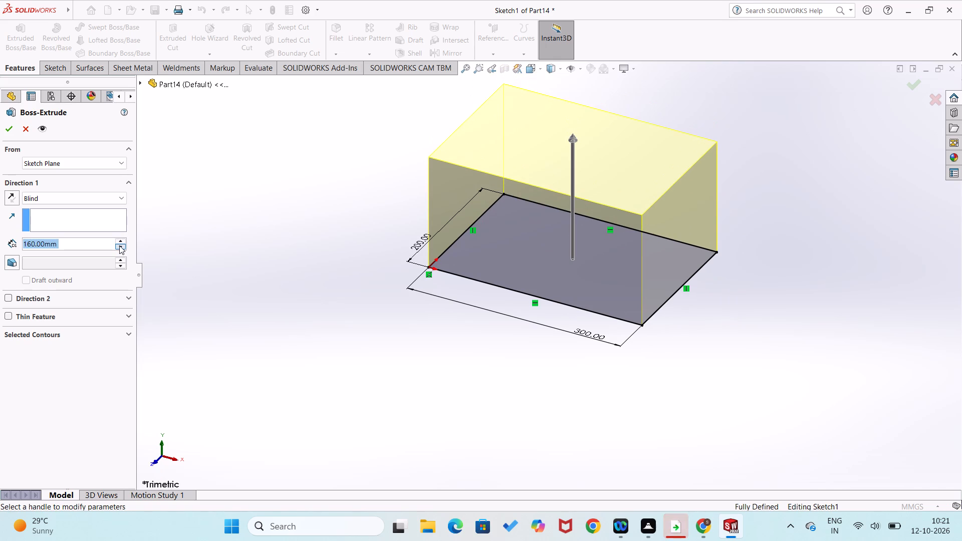
click(119, 245)
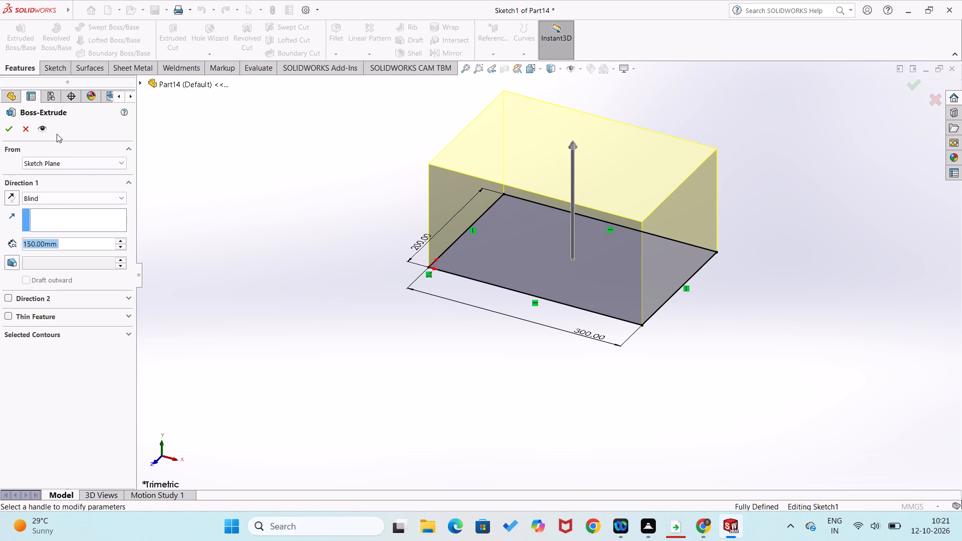
click(11, 129)
click(261, 283)
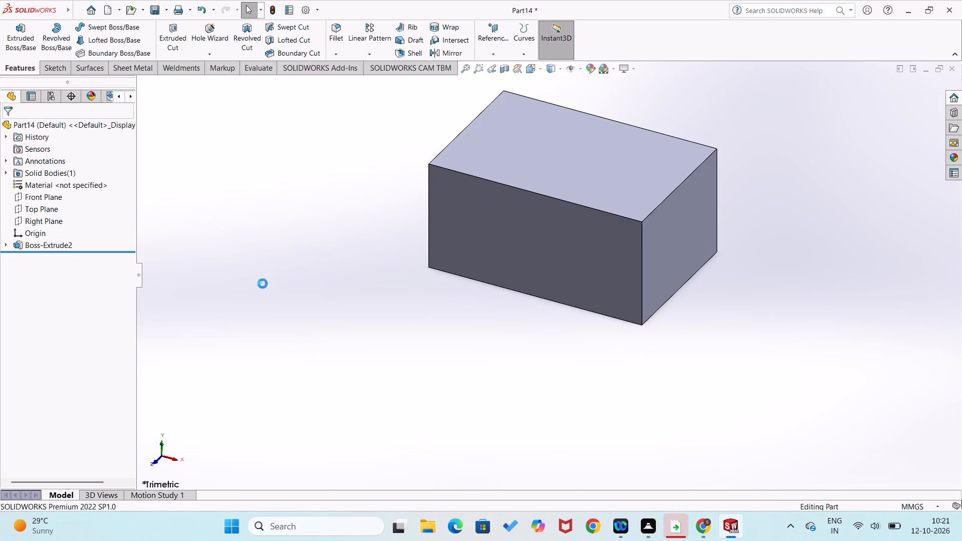
On the block's top face, sketch a corner rectangle about 169 mm wide outward from the block's 200 mm side, matching that side's full length.
right_click(568, 162)
click(592, 152)
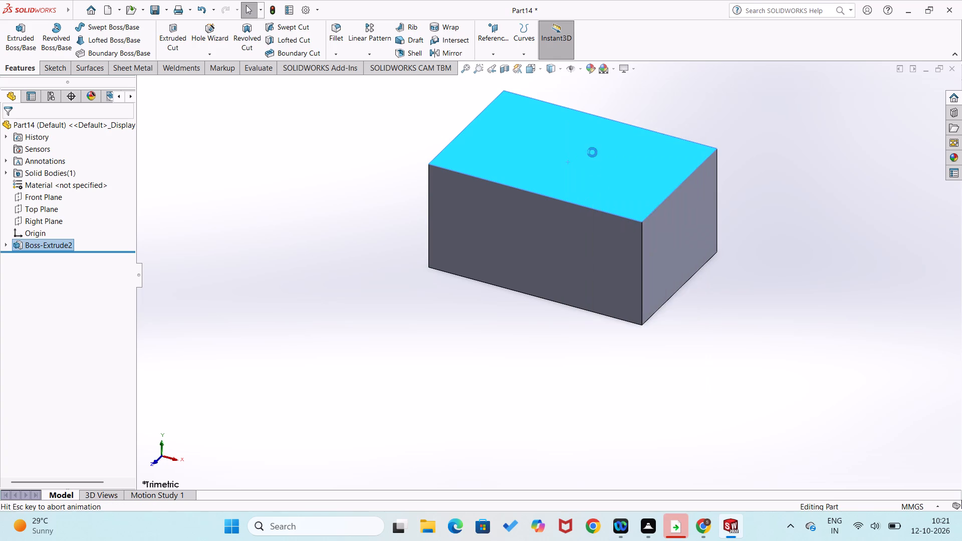
scroll(661, 242, up, 2)
right_drag(746, 234, 777, 353)
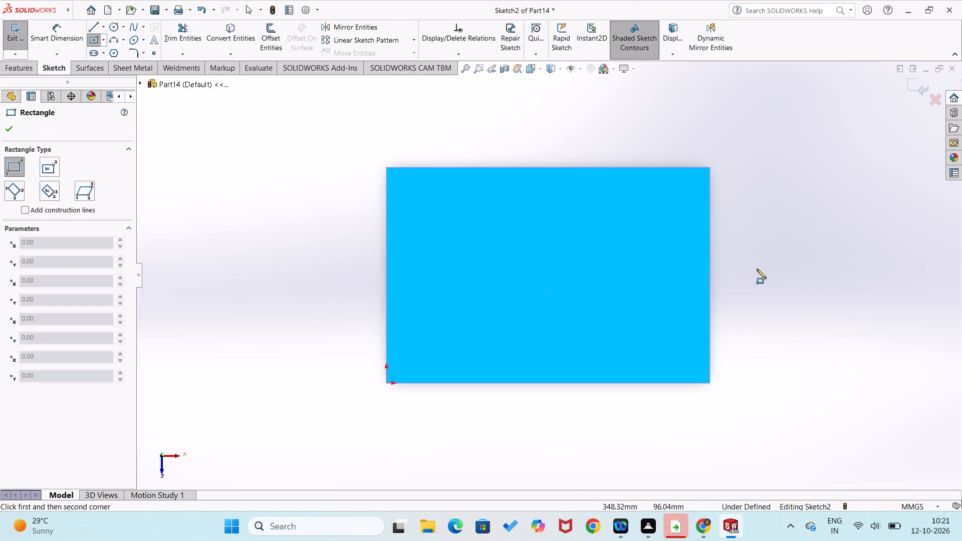
click(710, 168)
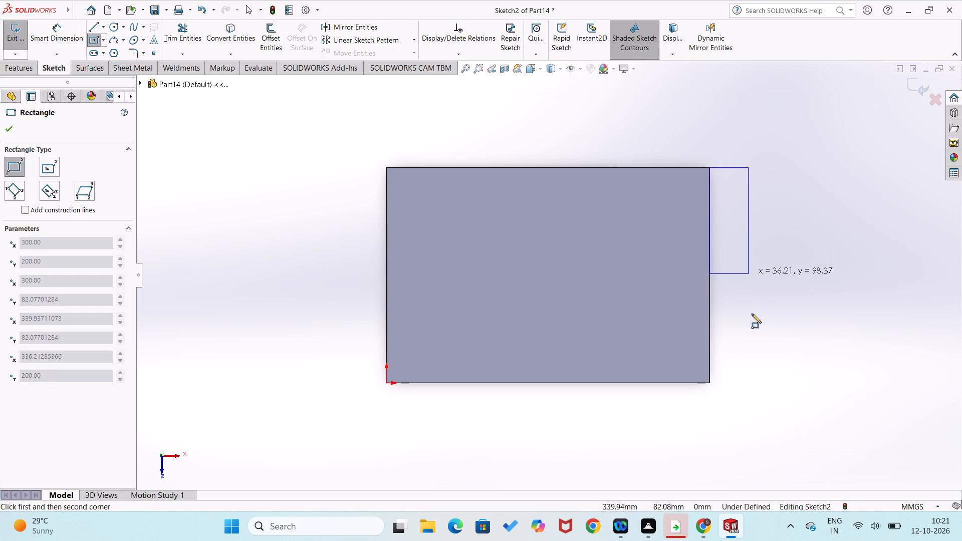
click(891, 383)
Dimension the adjoining rectangle as 150 mm wide and 200 mm high.
right_drag(910, 414, 926, 307)
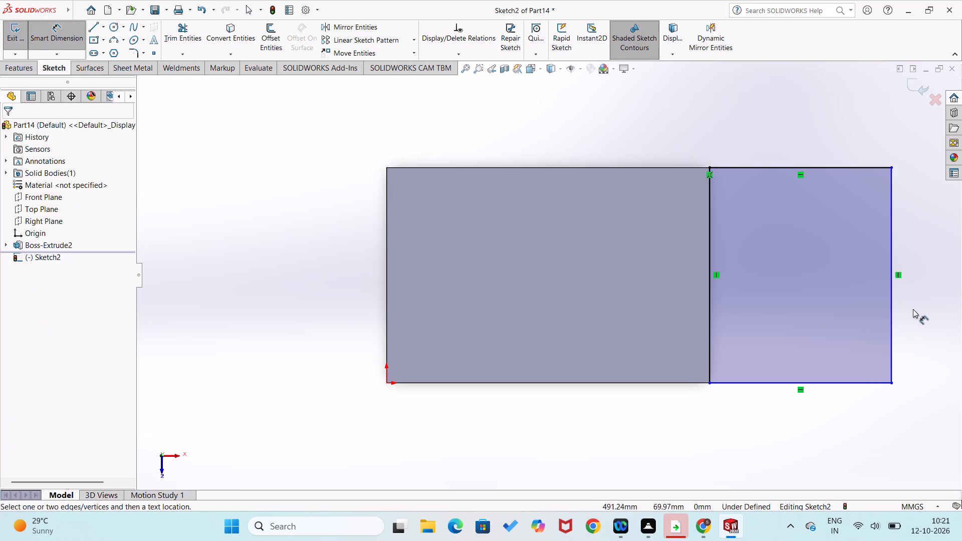
click(868, 384)
click(857, 423)
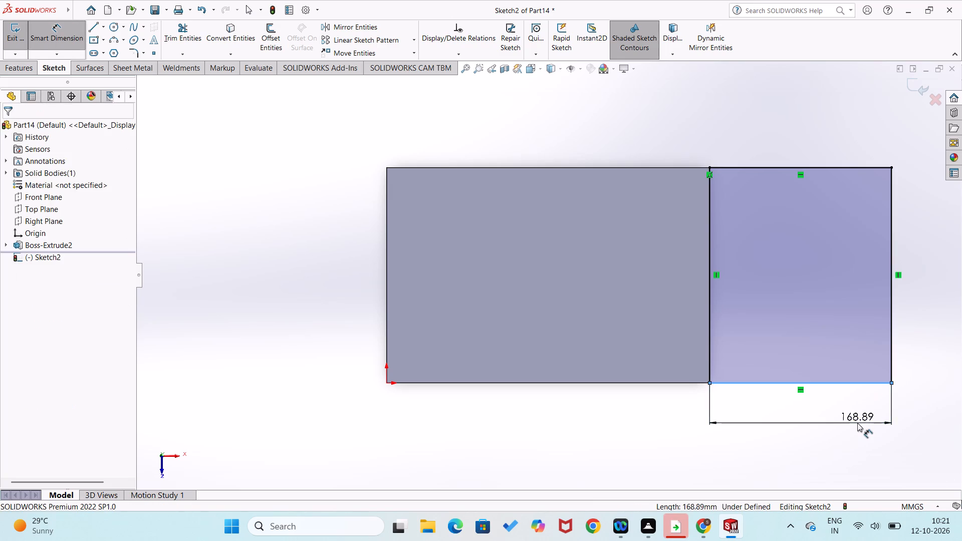
text(150)
key(Return)
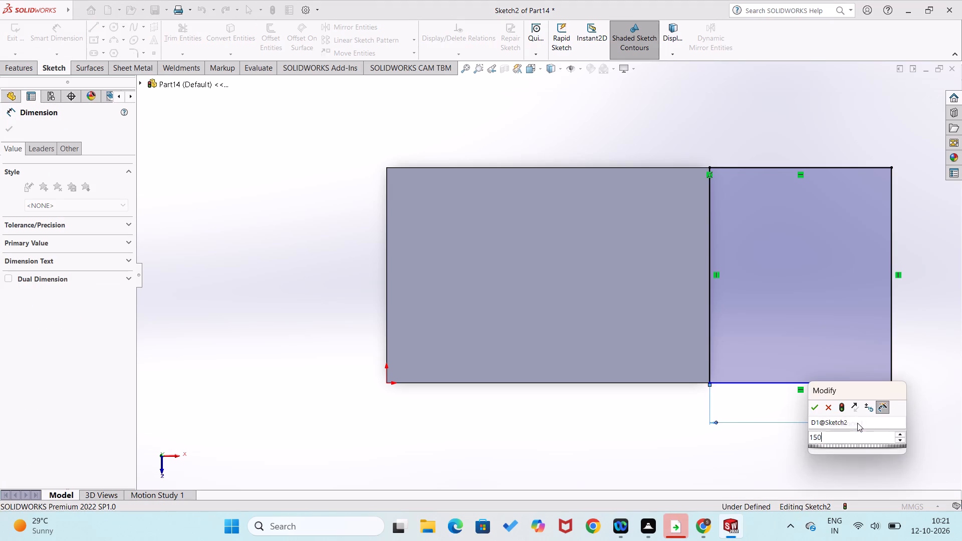
click(905, 358)
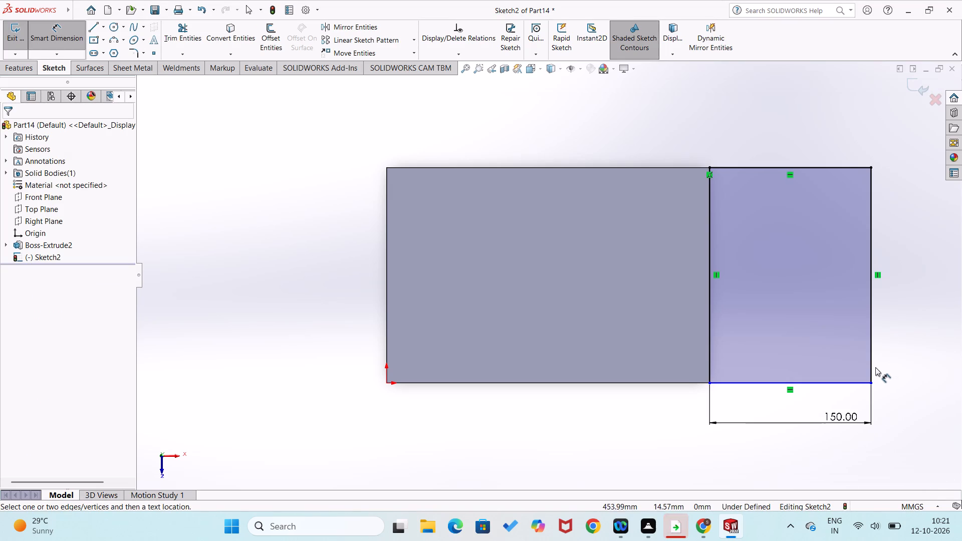
click(874, 367)
click(907, 348)
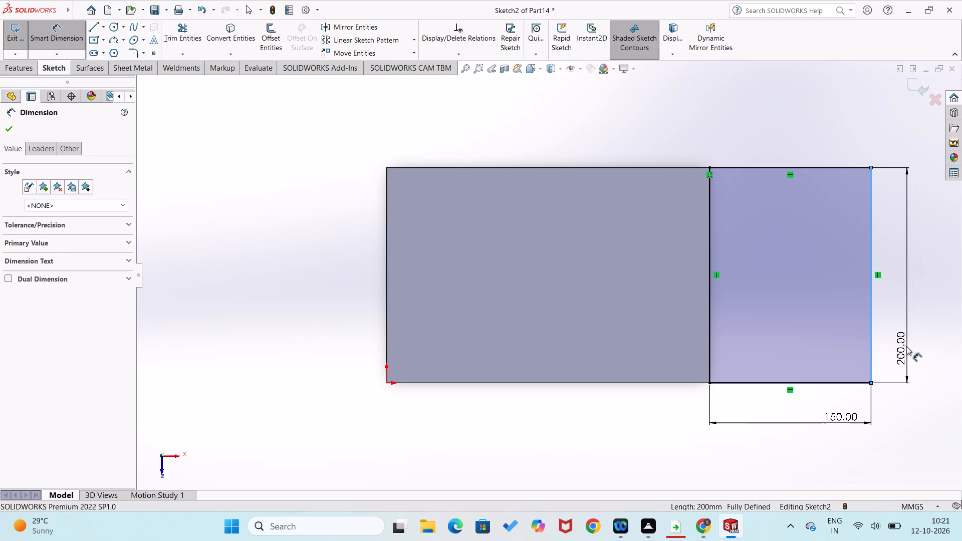
click(864, 336)
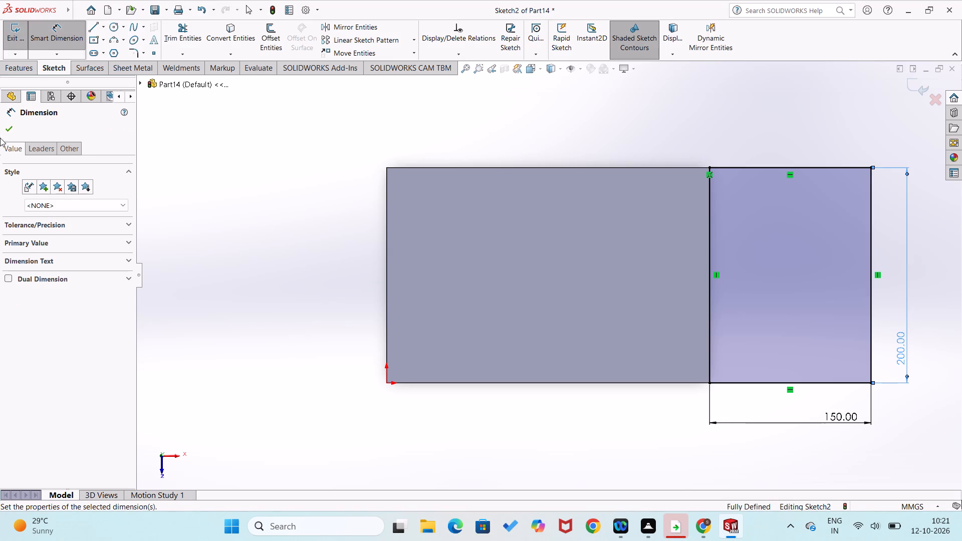
click(7, 128)
Extrude the adjoining rectangle 150 mm upward as a Blind boss with Merge result on.
click(10, 72)
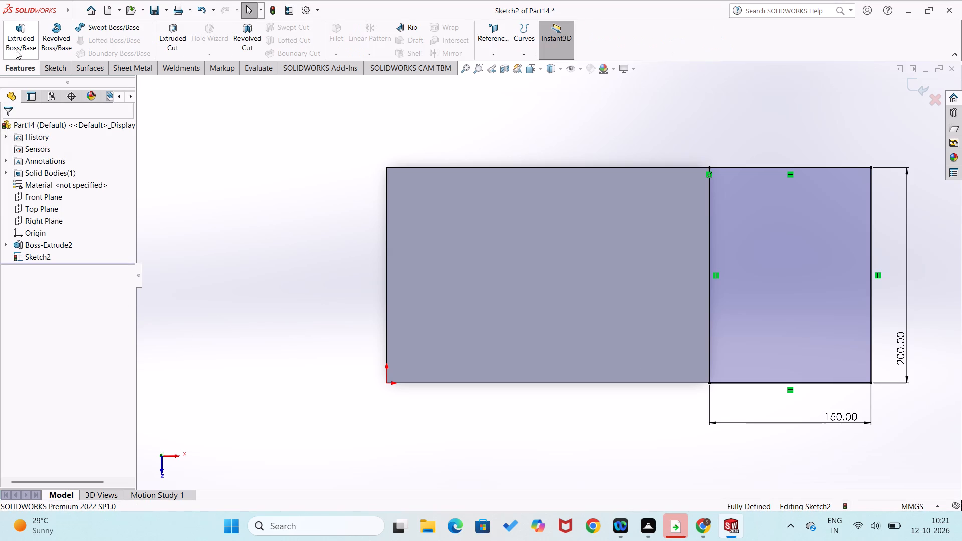
click(16, 49)
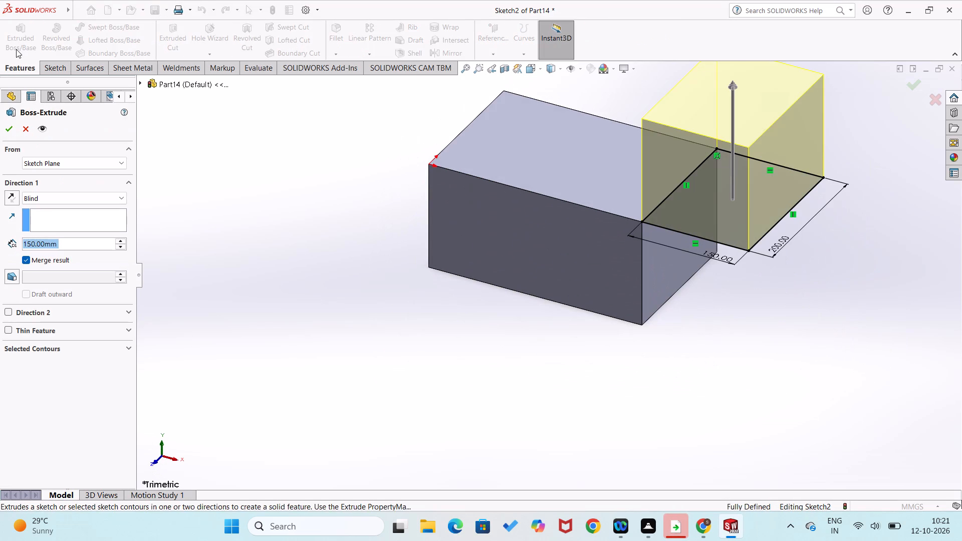
click(5, 127)
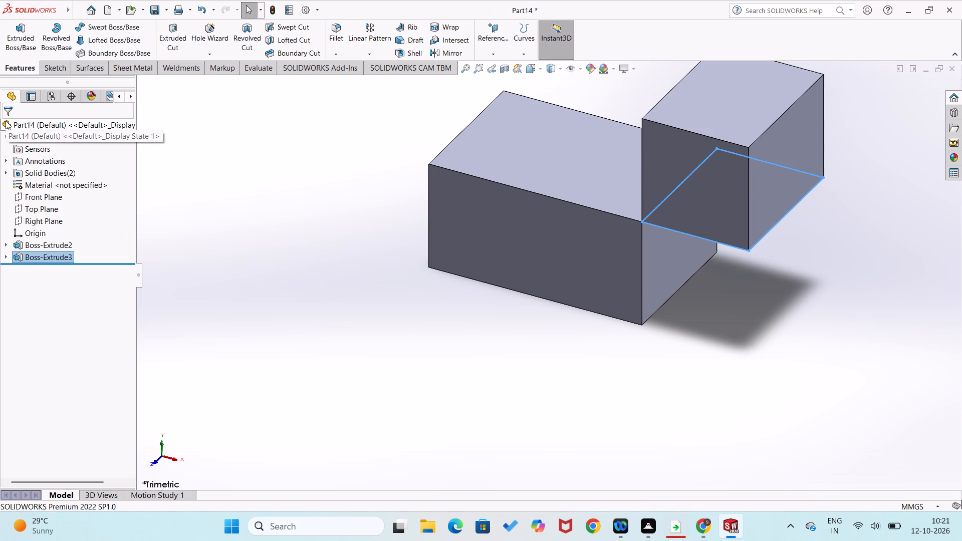
On the upper block's front face, sketch a corner rectangle about 136 mm wide and 135 mm high just inside its edges.
right_click(687, 192)
click(712, 181)
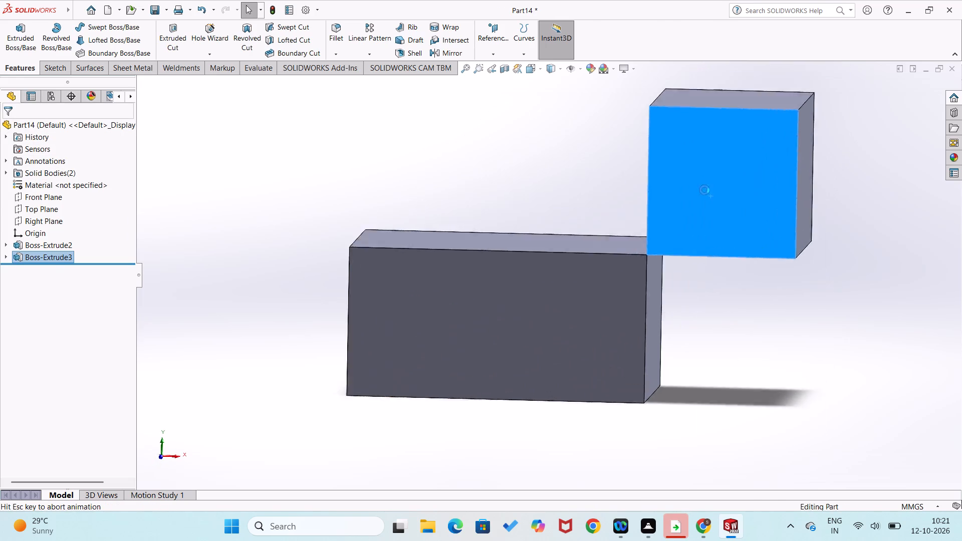
right_drag(373, 142, 438, 181)
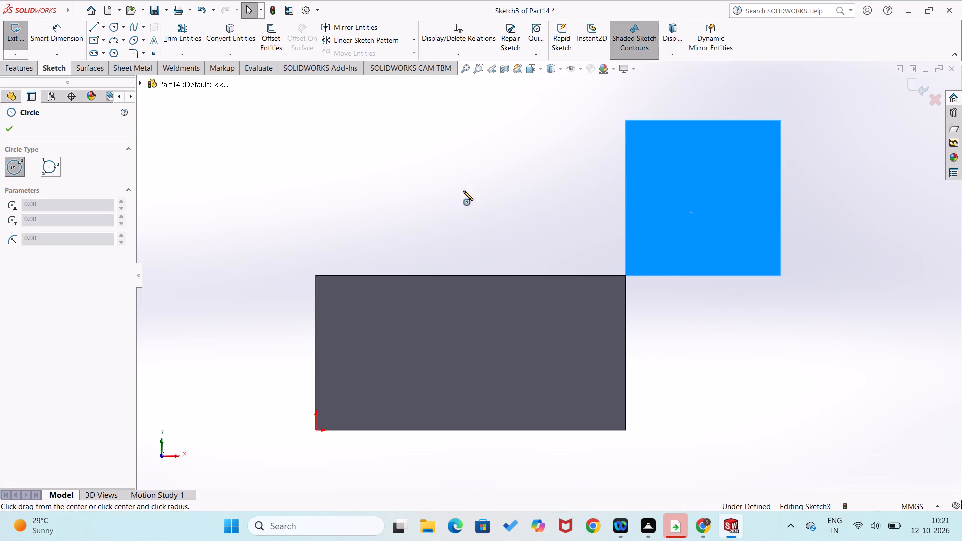
right_drag(530, 153, 534, 212)
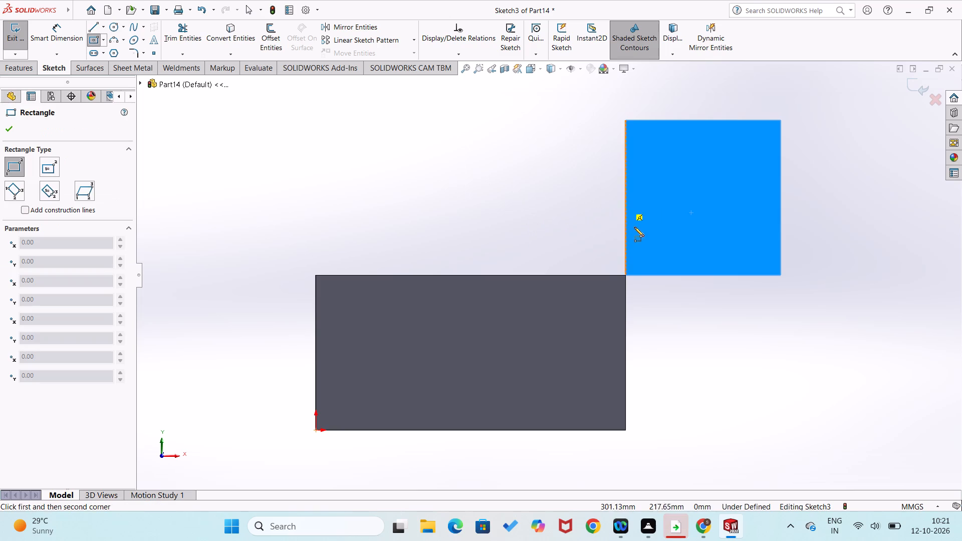
click(632, 268)
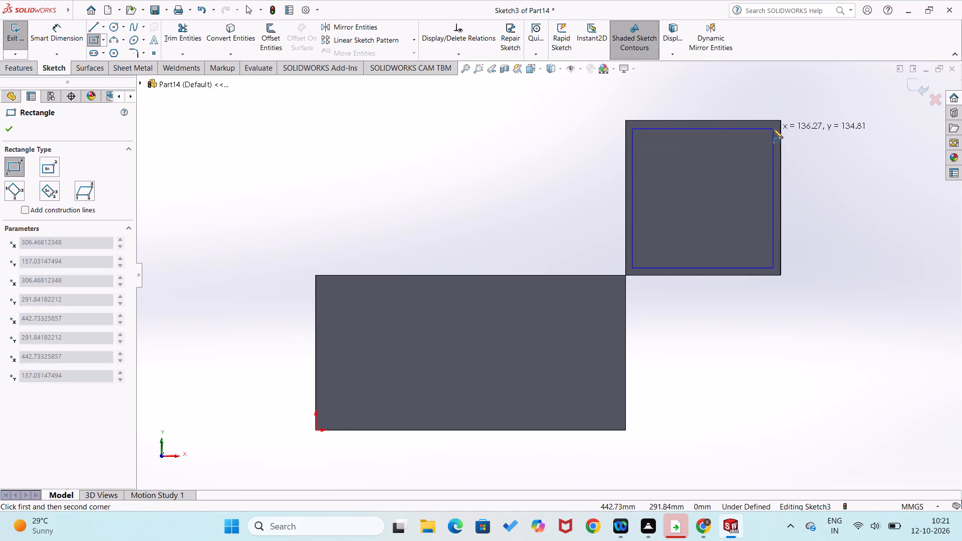
click(773, 129)
Dimension the rectangle's bottom and right sides 5 mm from the corresponding edges of the upper block's front face.
right_drag(831, 208, 836, 98)
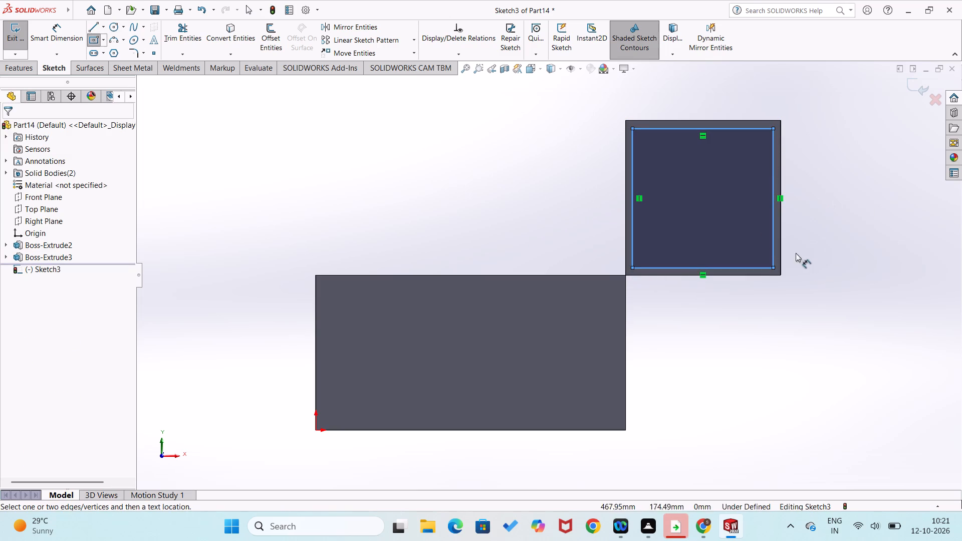
click(762, 275)
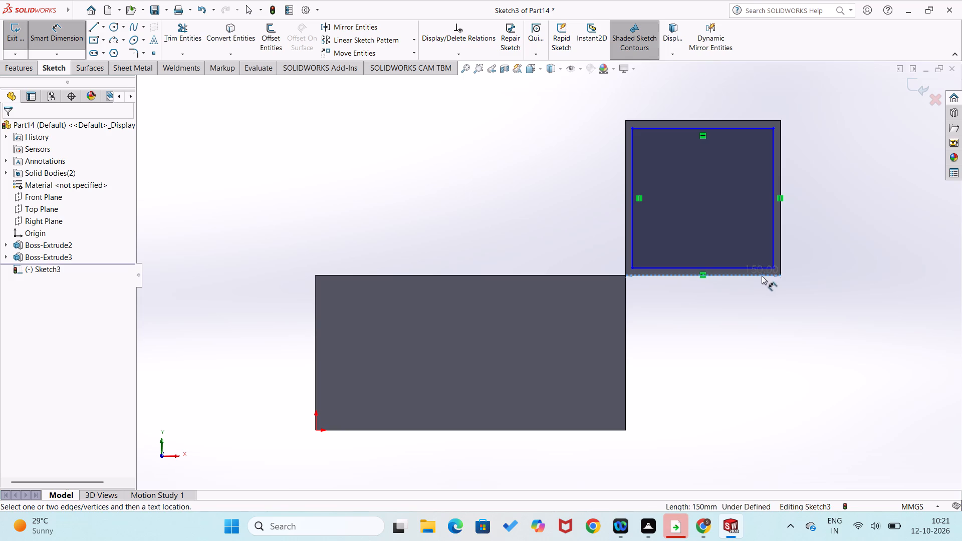
click(766, 265)
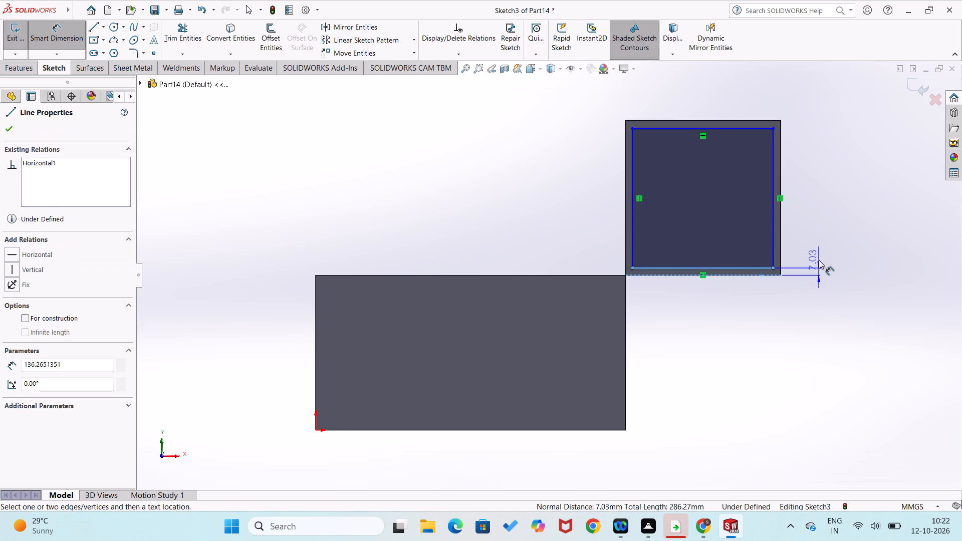
click(819, 260)
key(5)
key(Return)
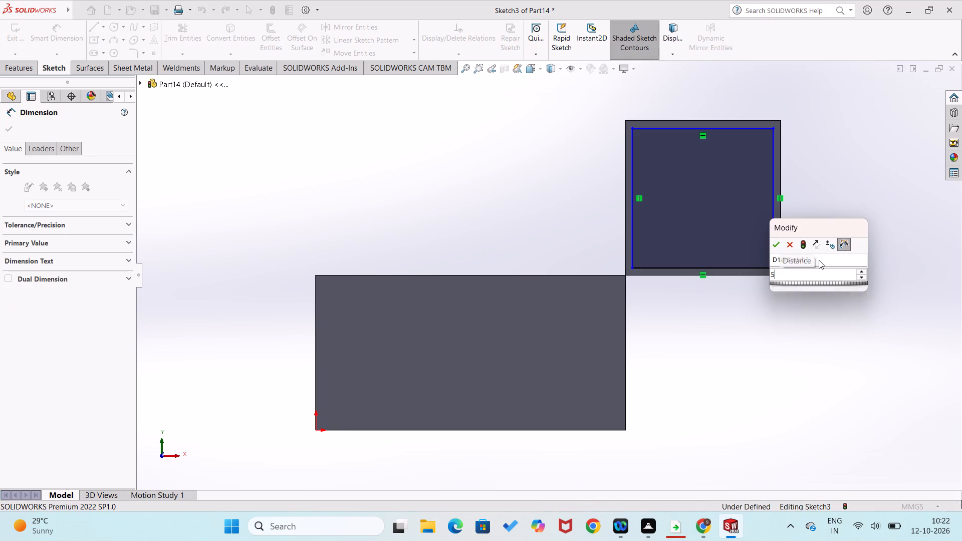
click(828, 225)
click(780, 252)
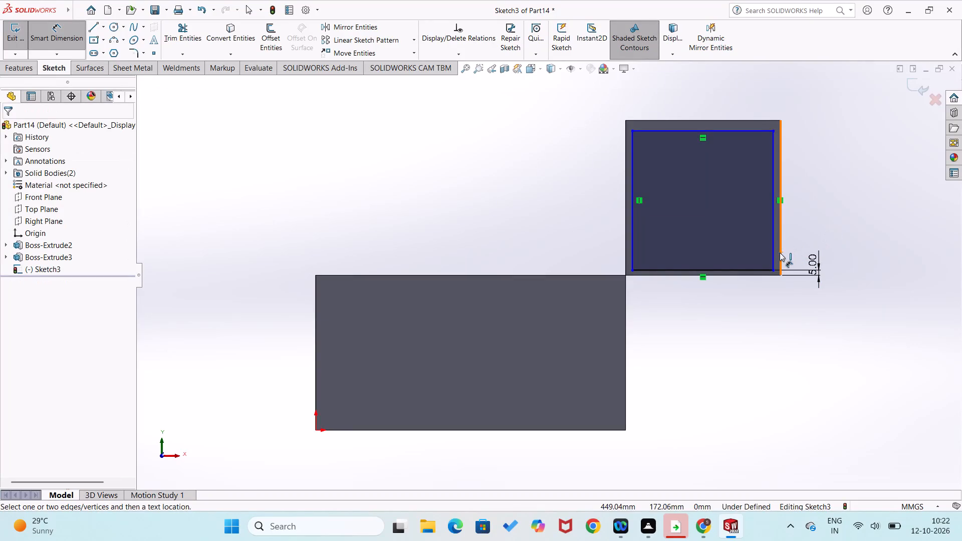
click(772, 257)
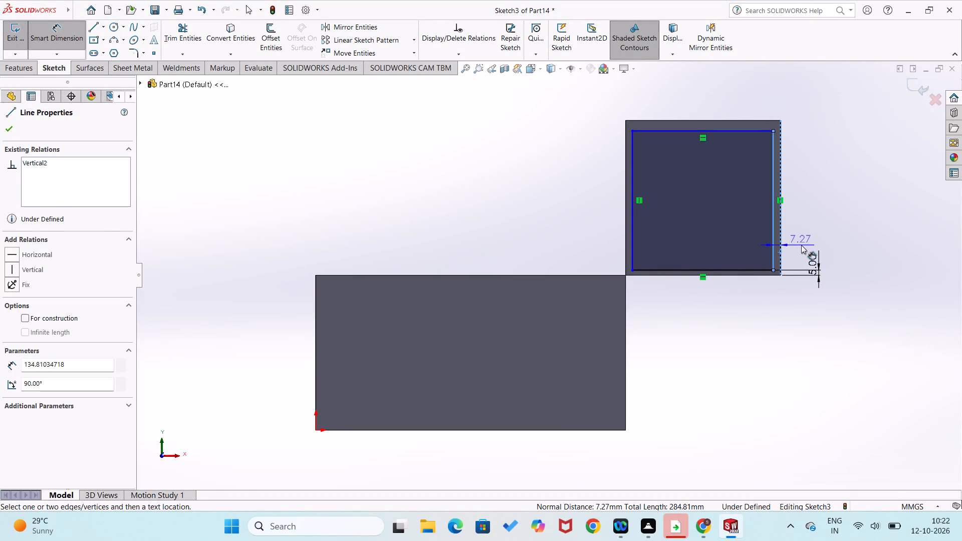
click(801, 245)
key(5)
key(Return)
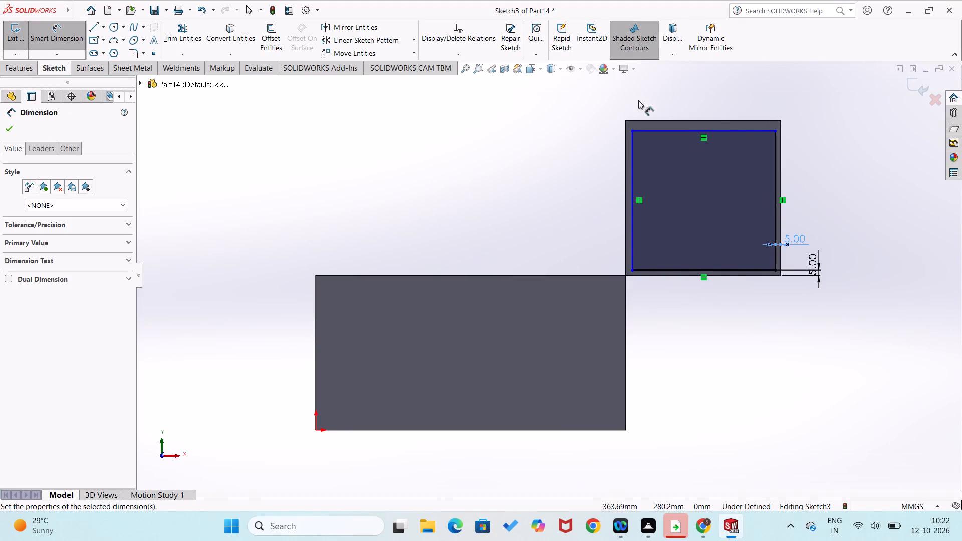
Dimension the rectangle's top and left sides 5 mm from the corresponding edges of the upper block's front face.
click(723, 131)
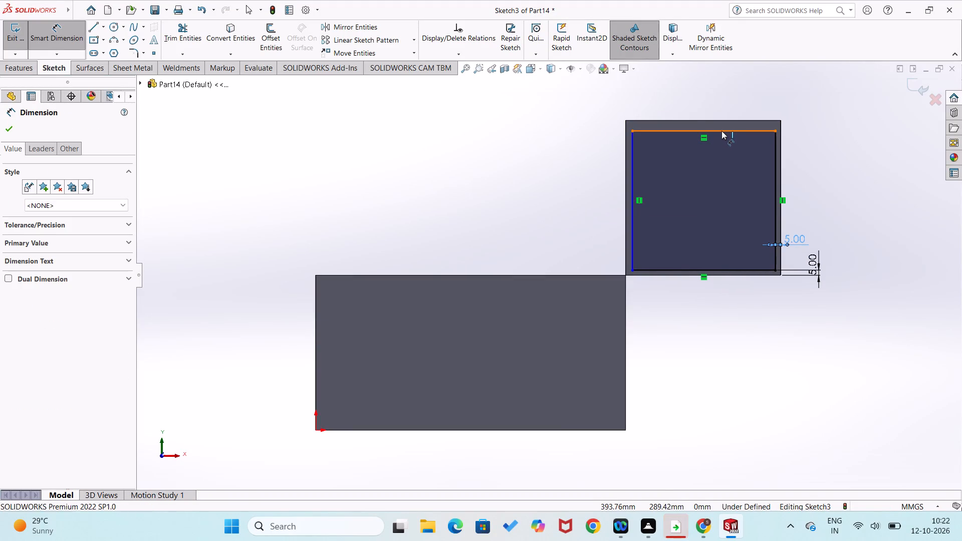
click(722, 121)
click(742, 105)
key(5)
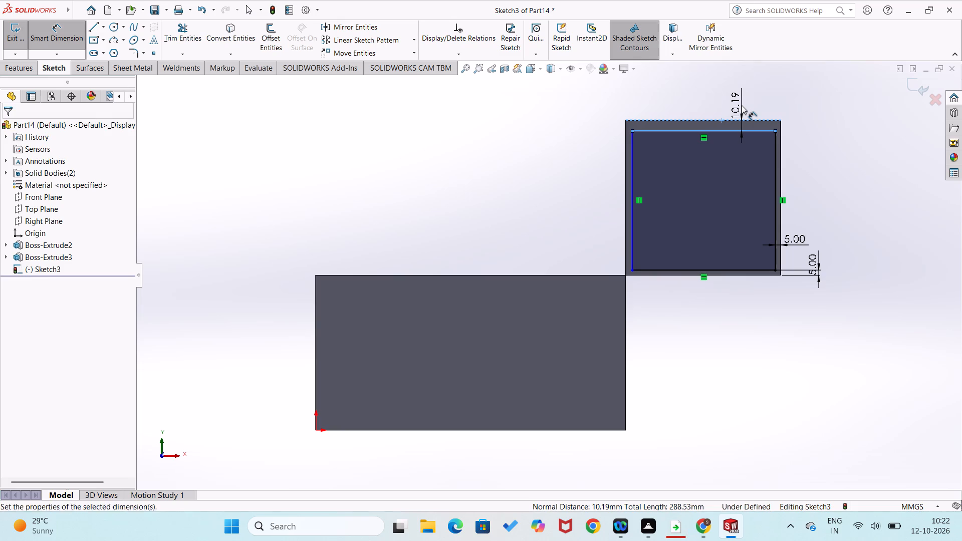
key(Return)
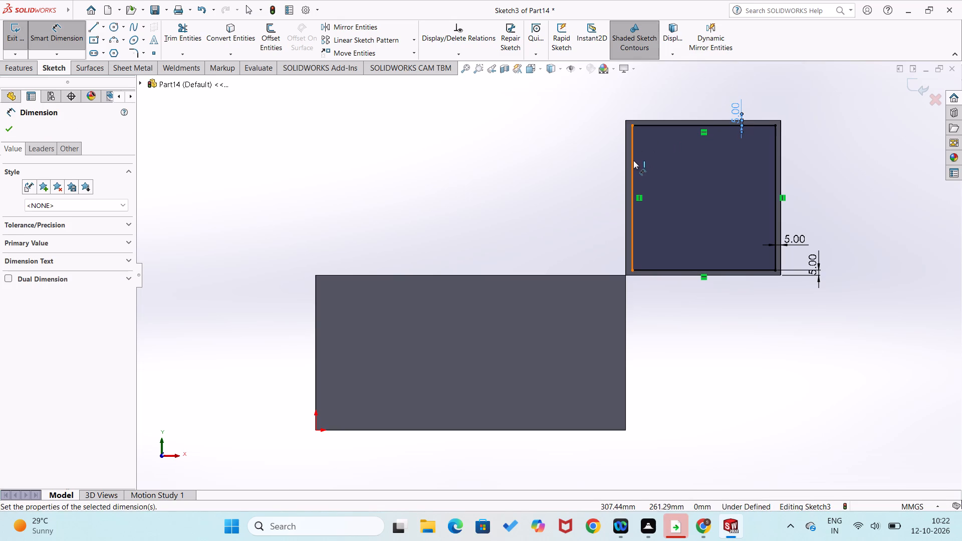
click(633, 160)
click(626, 164)
click(603, 173)
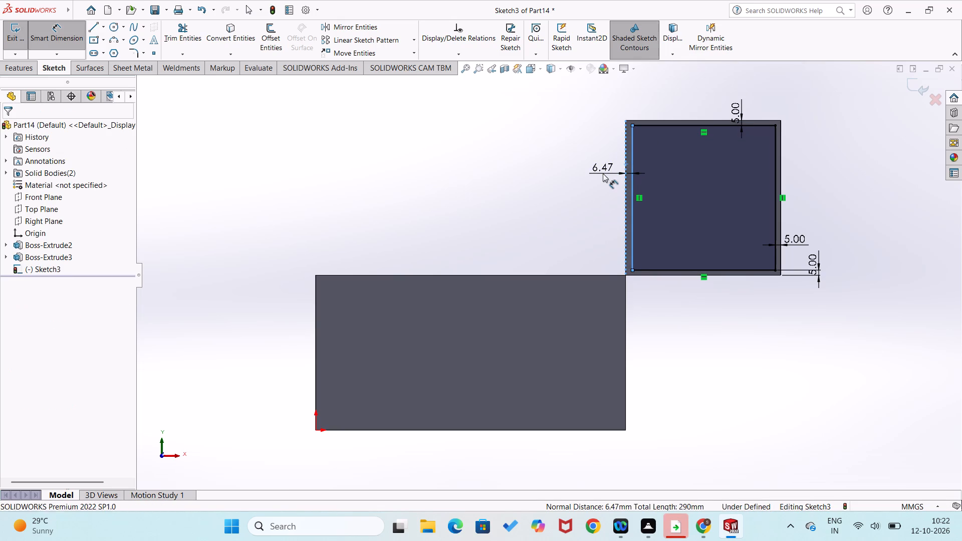
key(5)
key(Return)
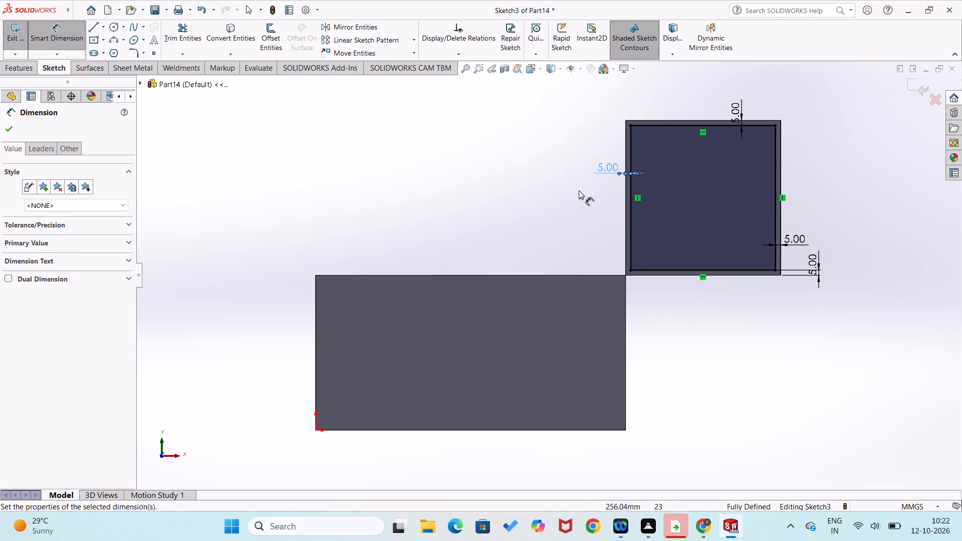
click(579, 190)
Cut-extrude the inset rectangle through the upper block as a Blind cut with a depth of 220 mm.
click(18, 70)
click(167, 44)
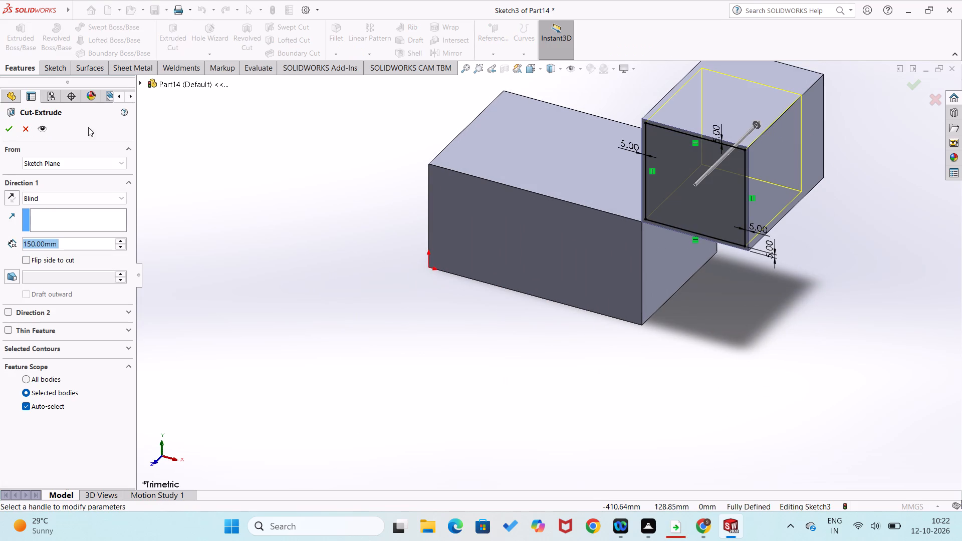
triple_click(122, 241)
triple_click(122, 241)
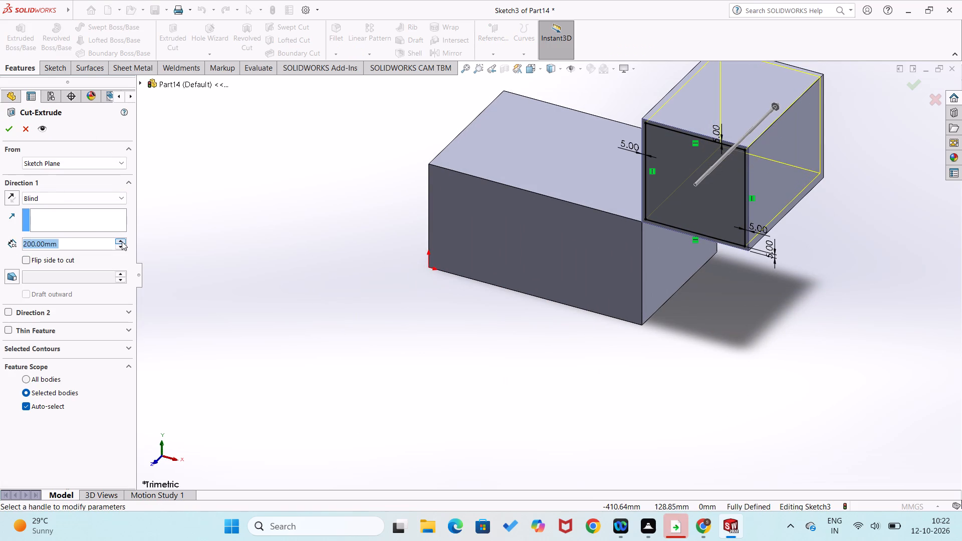
click(122, 241)
click(10, 123)
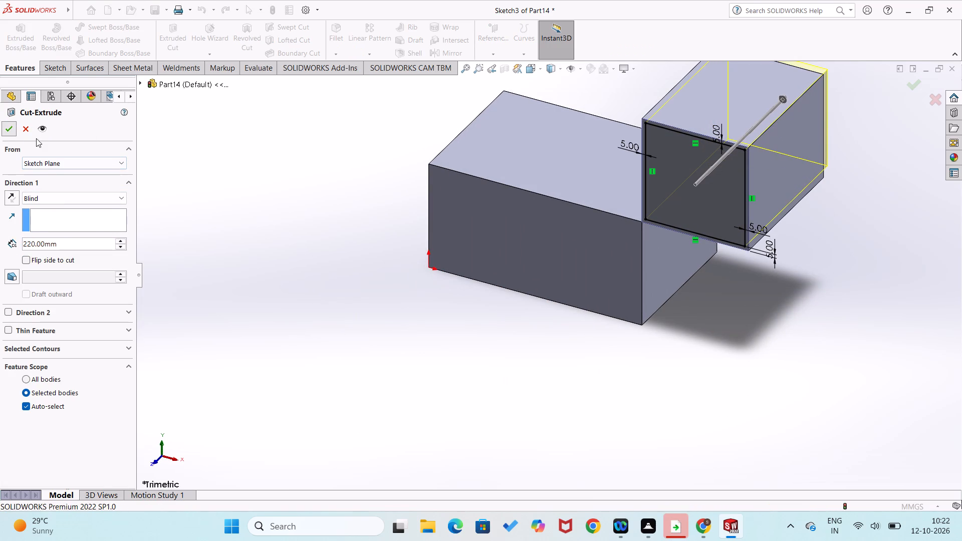
click(236, 246)
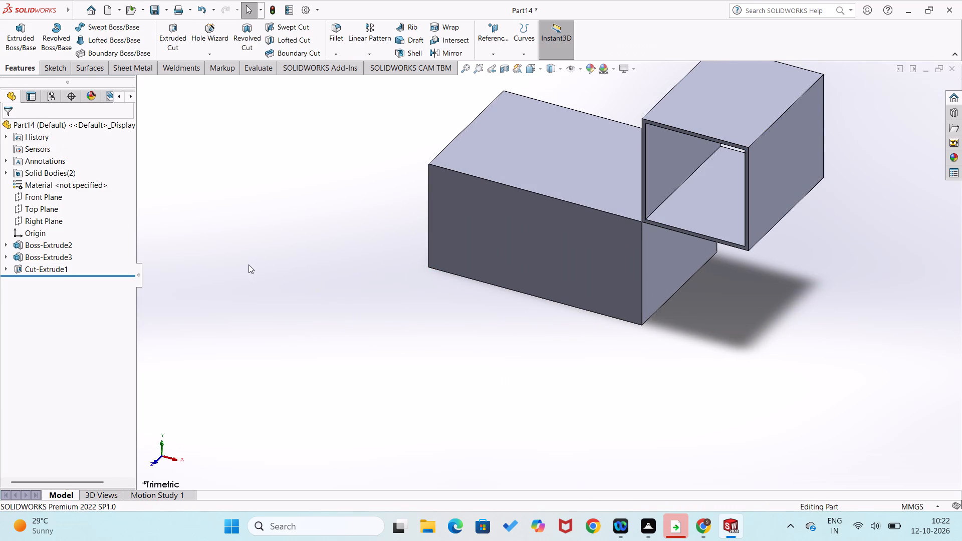
On the hollow block's outer side face, sketch a corner rectangle about 169 mm wide and 119 mm high inside its edges.
right_click(785, 179)
click(805, 163)
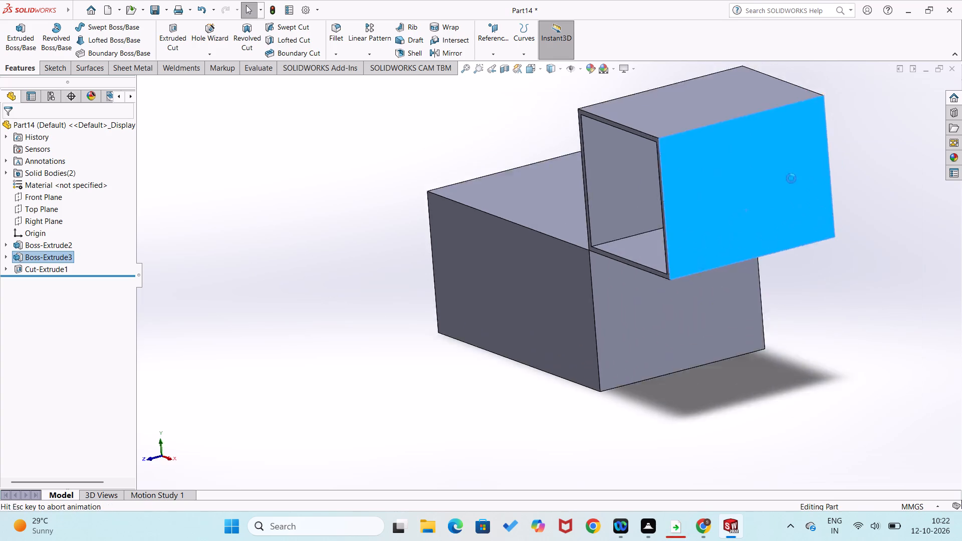
right_drag(318, 251, 325, 324)
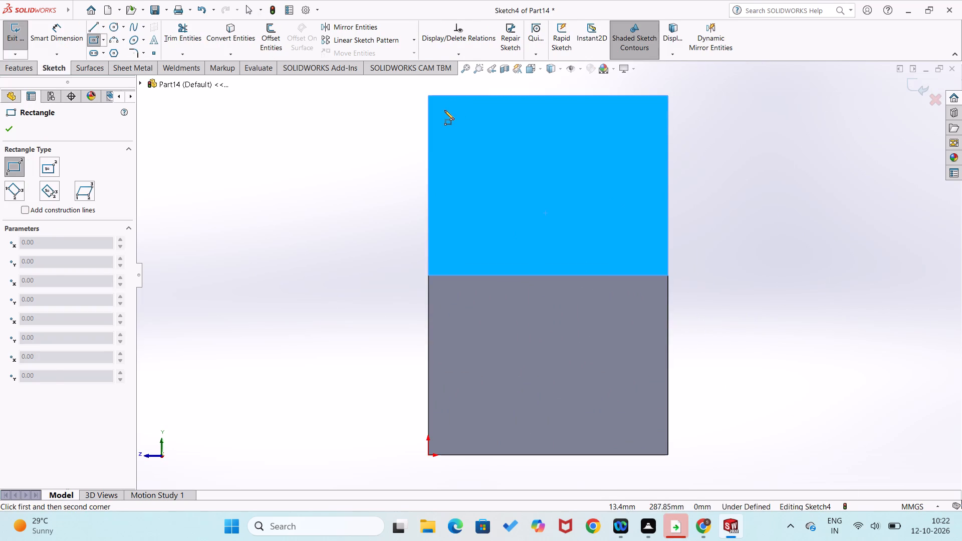
click(444, 110)
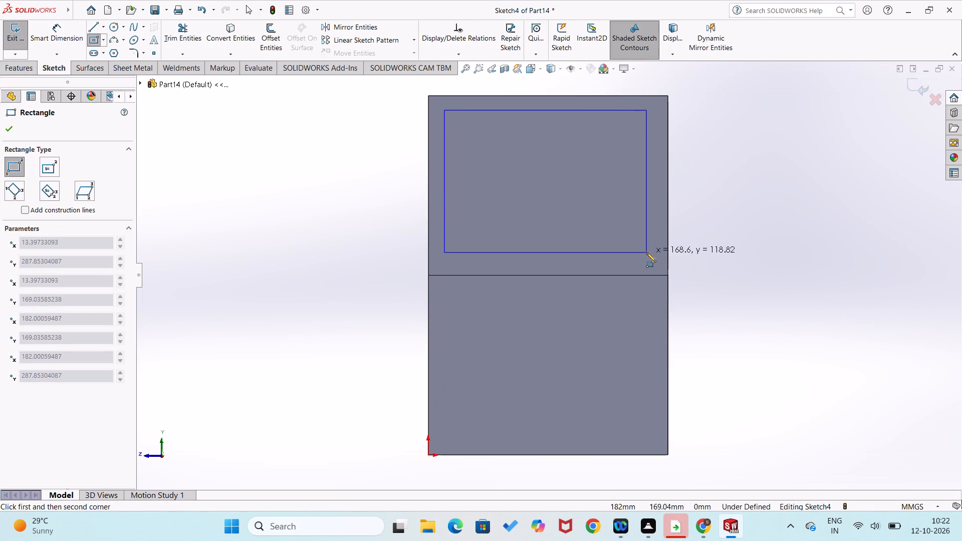
click(646, 252)
Dimension the side-face rectangle 20 mm above the face's bottom edge and 10 mm from its front vertical edge.
right_drag(390, 306, 385, 219)
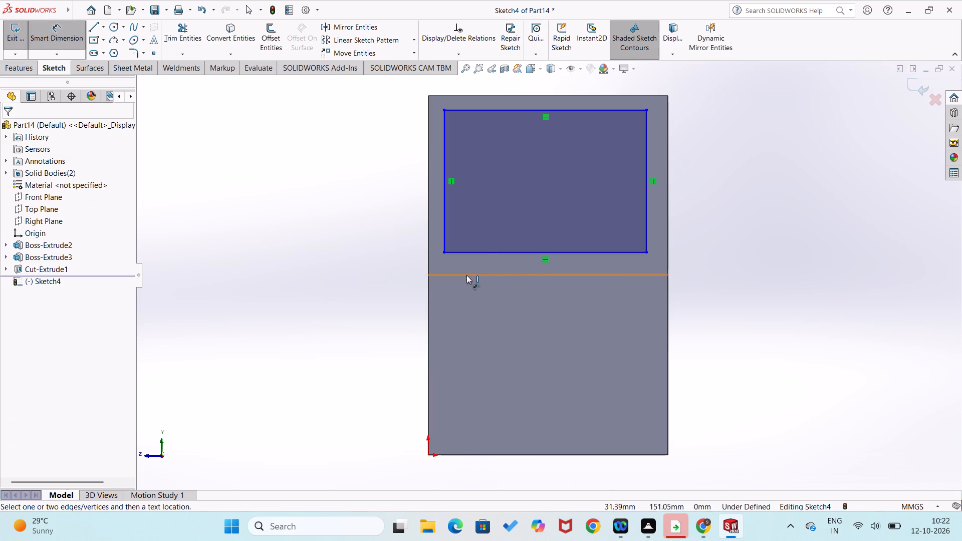
click(466, 276)
click(475, 252)
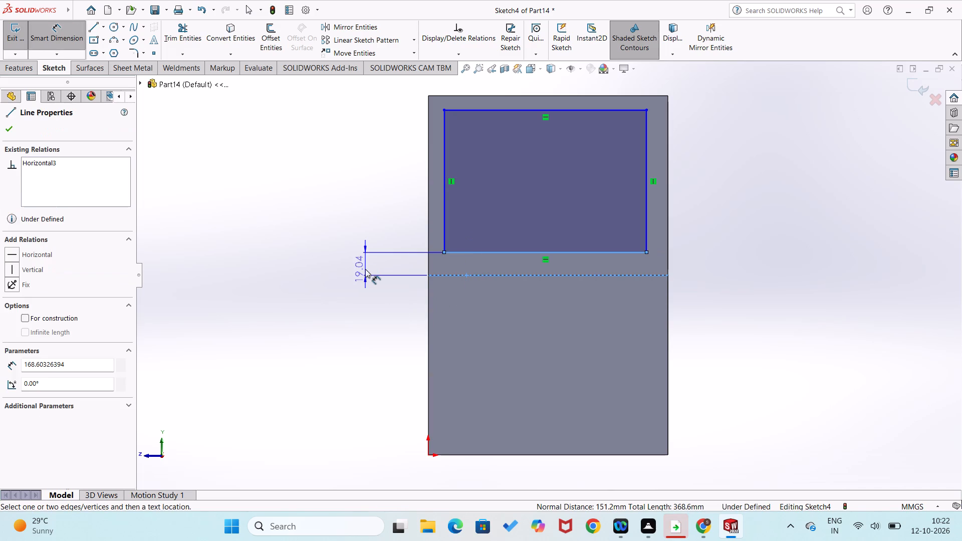
click(365, 269)
text(20)
key(Return)
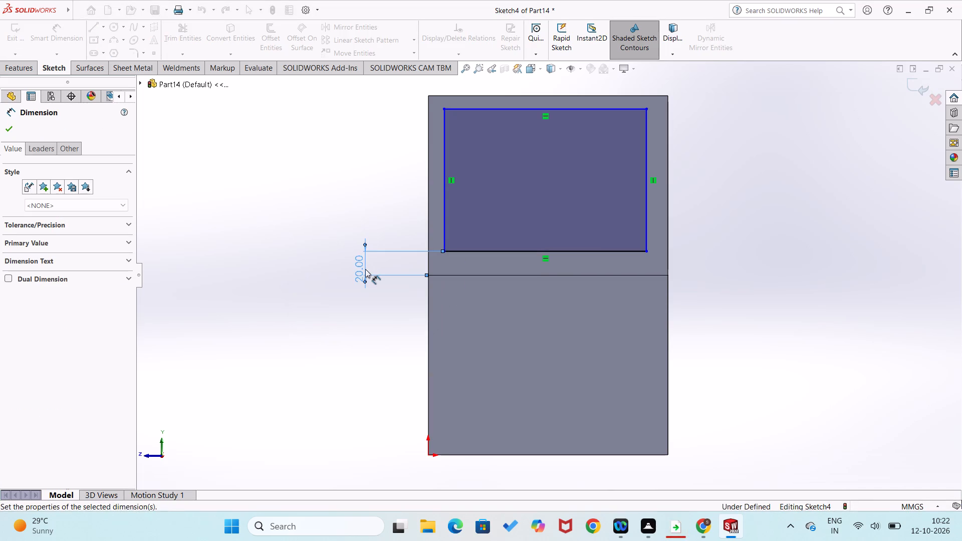
click(427, 213)
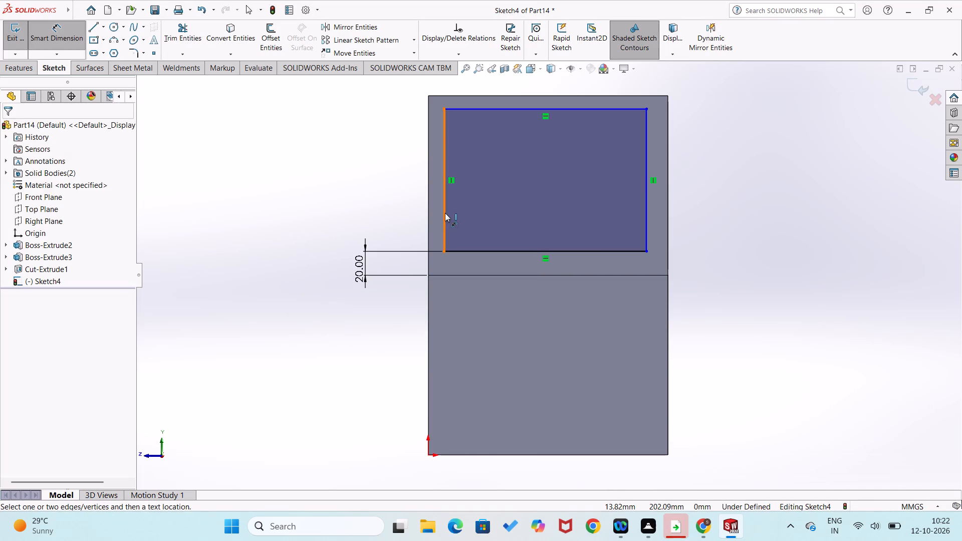
click(445, 213)
click(428, 216)
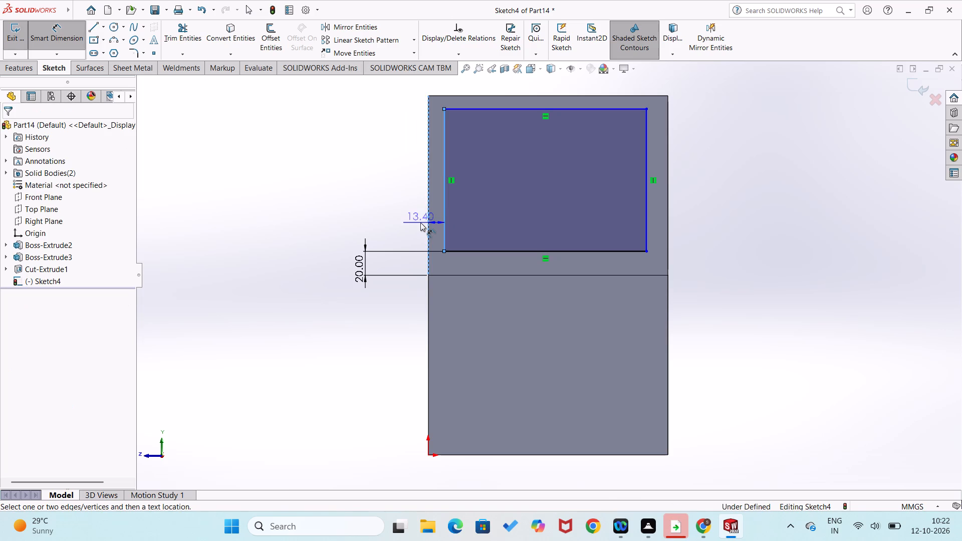
click(420, 222)
text(10)
key(Return)
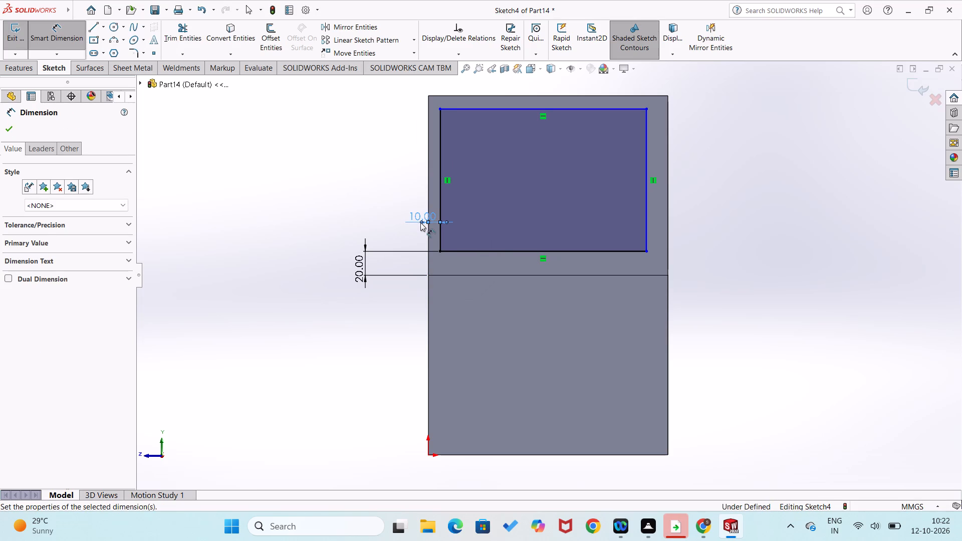
Set the front gap to 15 mm and dimension the rectangle 15 mm from the face's rear vertical edge.
double_click(412, 216)
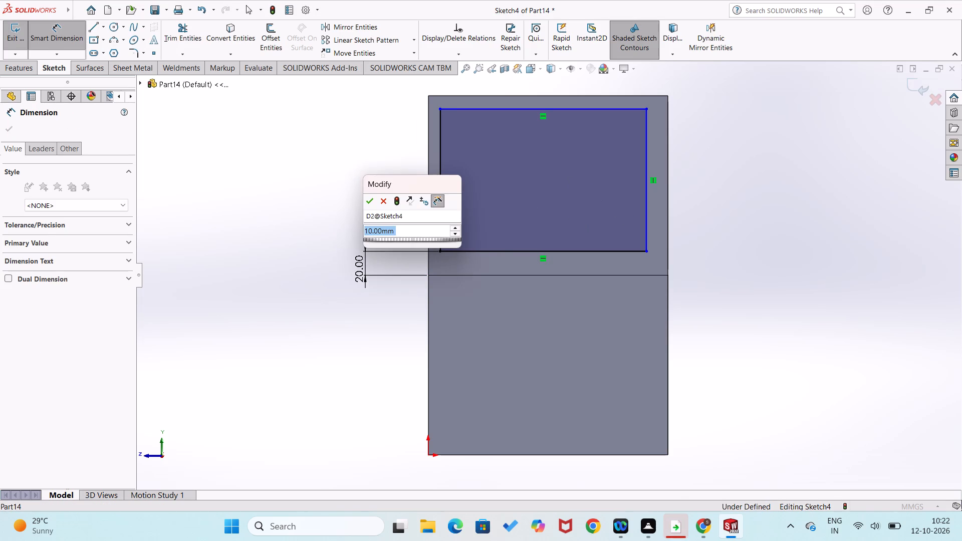
text(15)
key(Return)
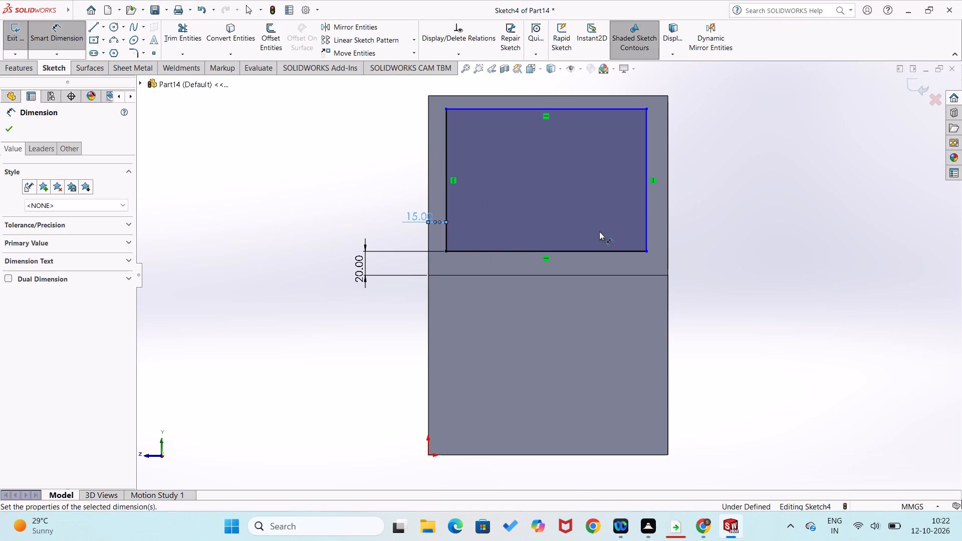
click(667, 225)
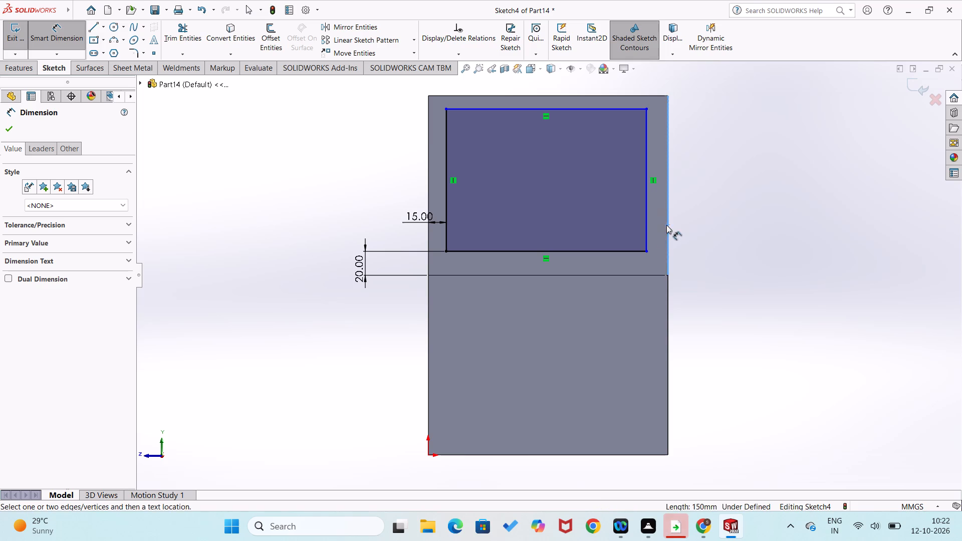
click(644, 227)
click(684, 221)
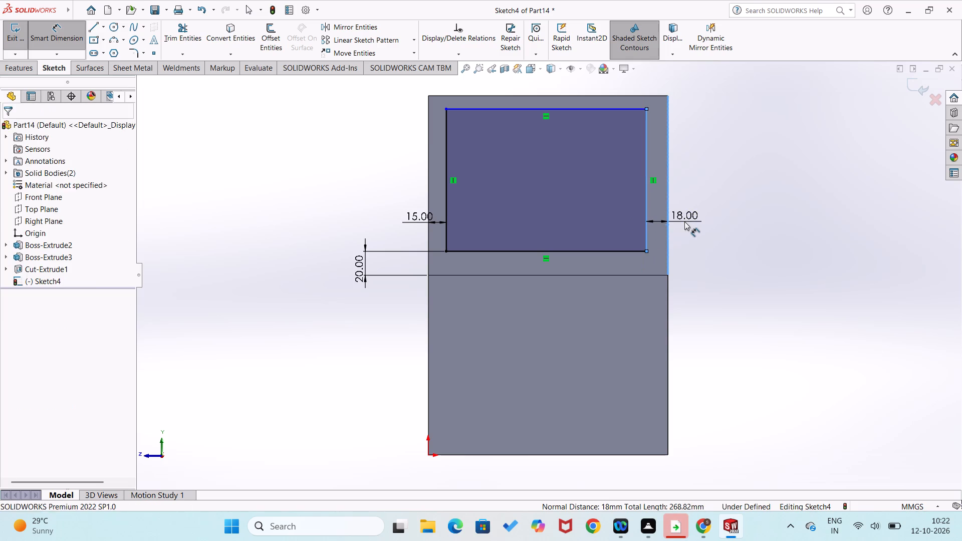
text(15)
key(Return)
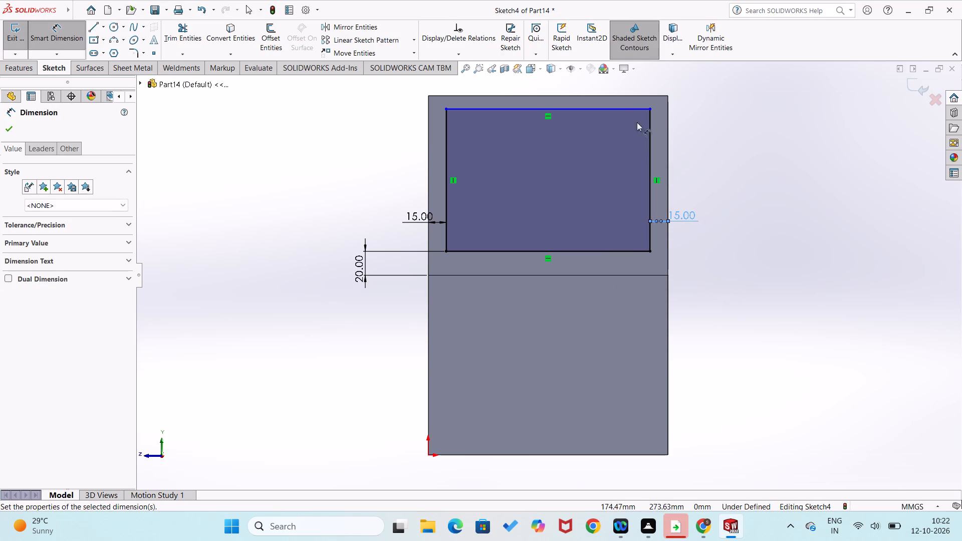
Dimension the side-face rectangle's top edge 20 mm below the face's top edge.
click(626, 97)
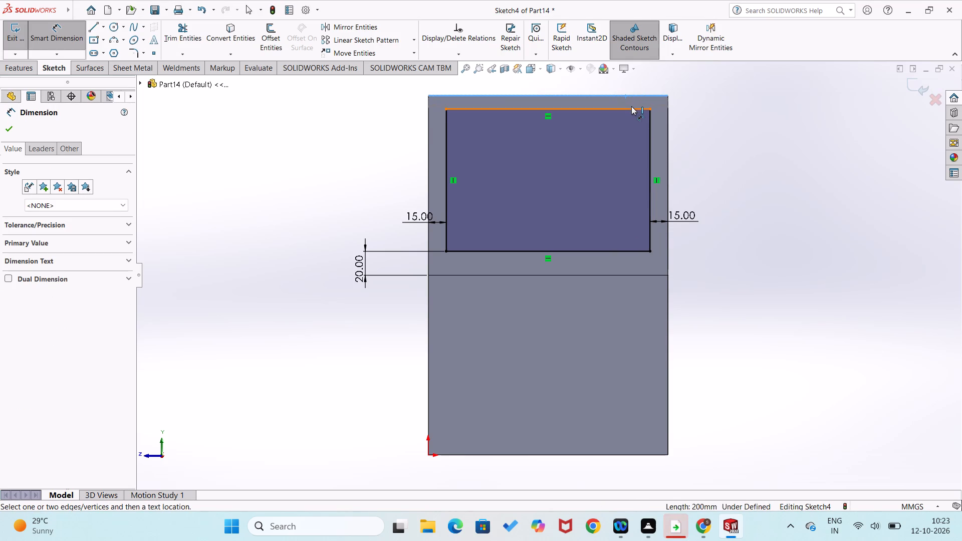
click(631, 106)
click(707, 114)
text(20)
key(Return)
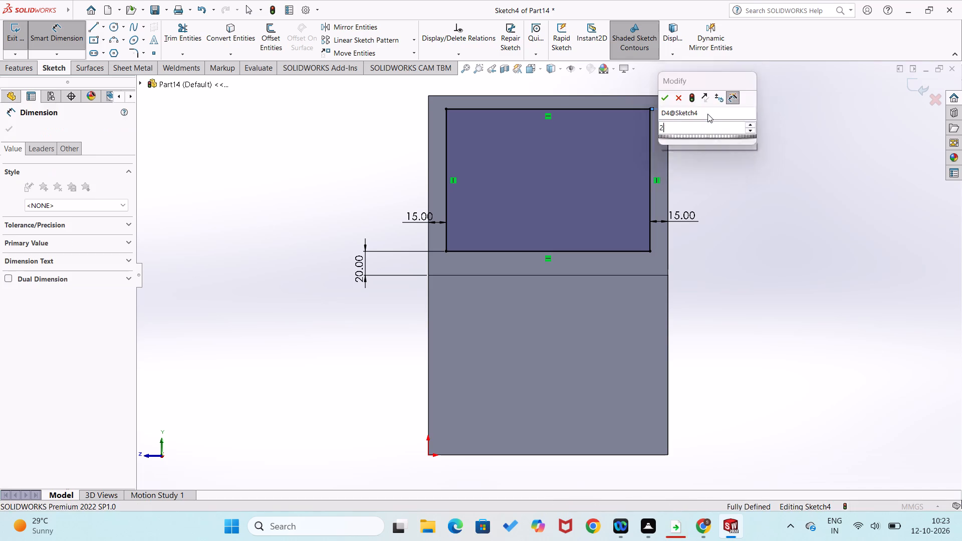
Cut-extrude the side-face rectangle into the hollow block as a Blind cut with a depth of 110 mm.
click(5, 68)
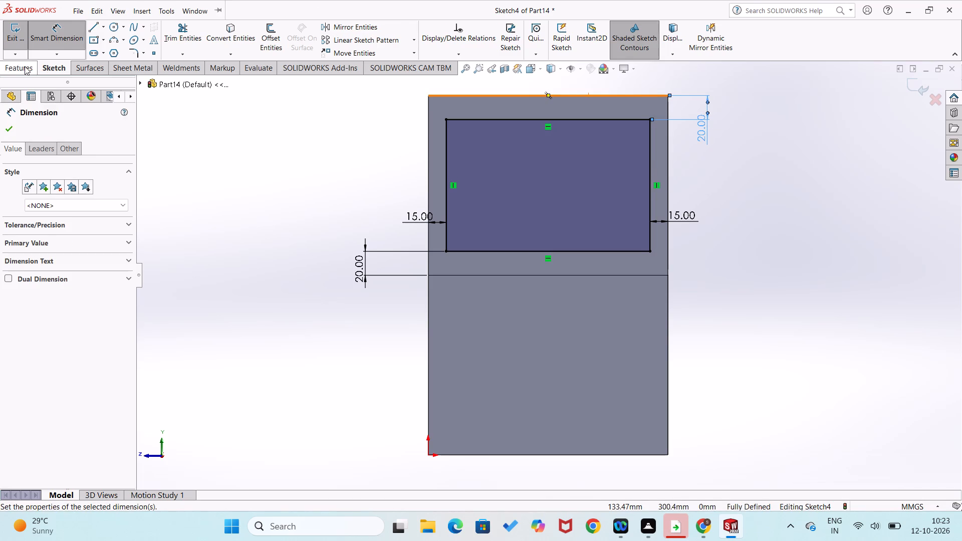
click(173, 42)
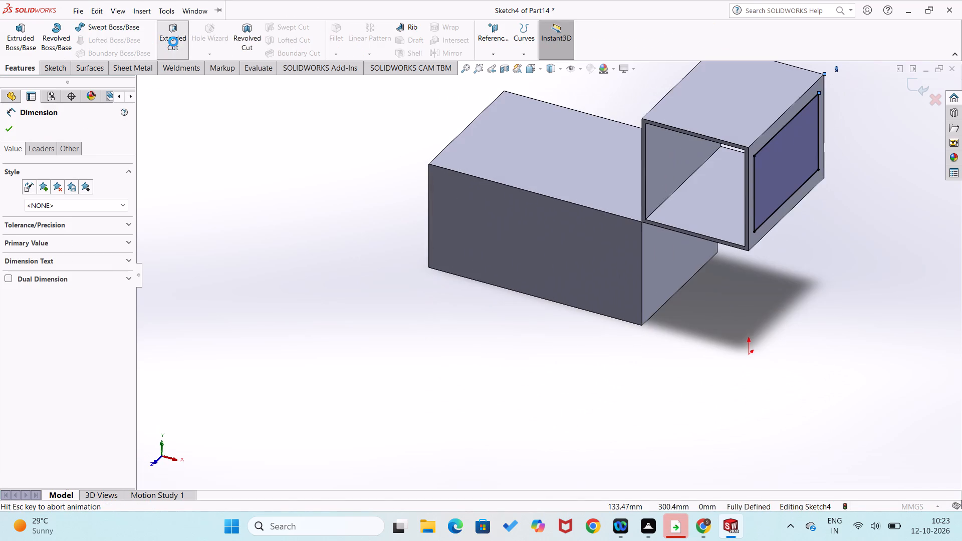
click(121, 248)
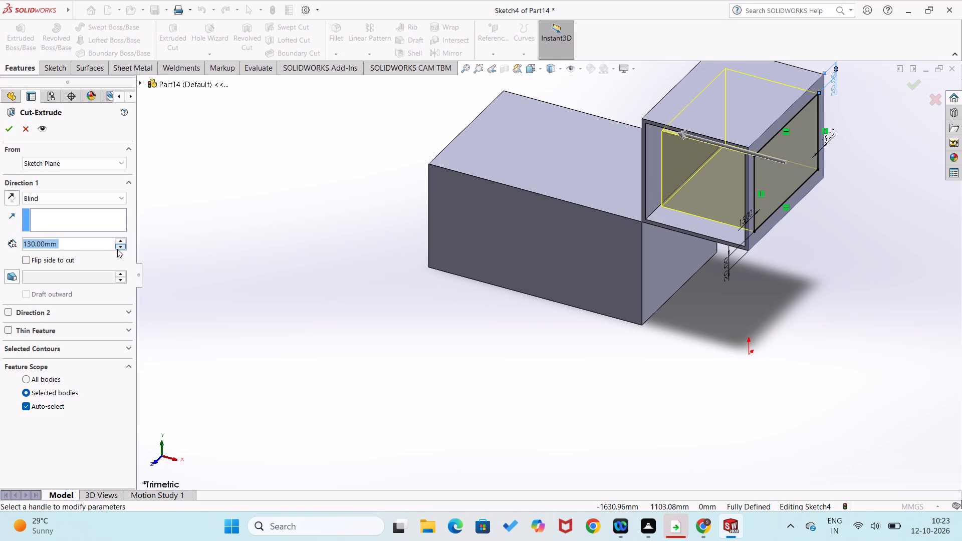
double_click(117, 249)
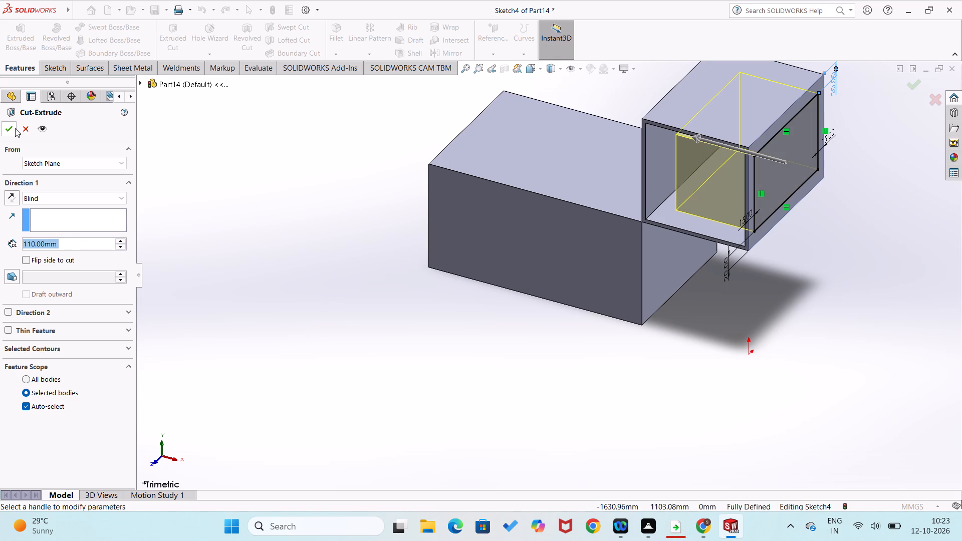
click(15, 128)
click(191, 249)
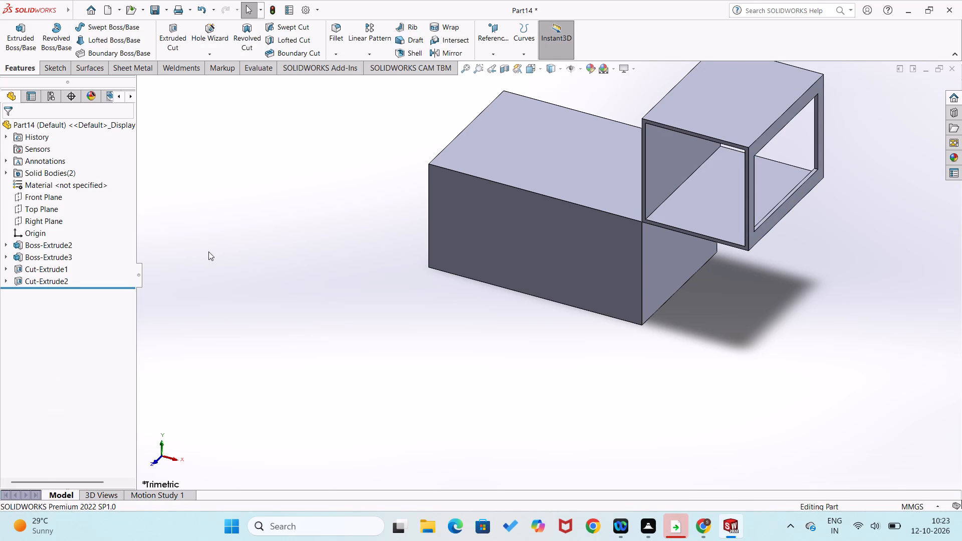
On the lower block's front face, sketch two corner rectangles standing on the bottom edge, each about 55 mm wide and 102 mm high.
scroll(210, 253, up, 1)
middle_drag(210, 253, 249, 267)
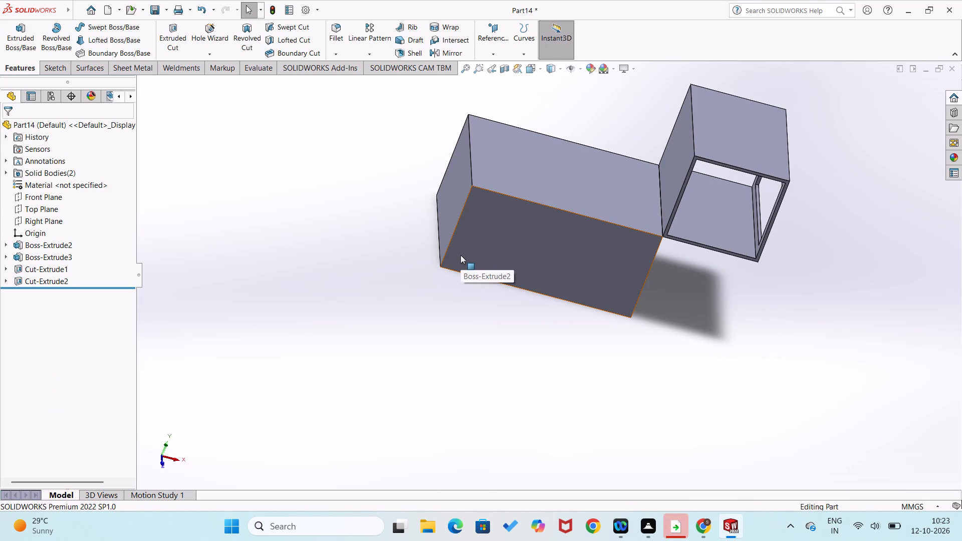
right_click(486, 237)
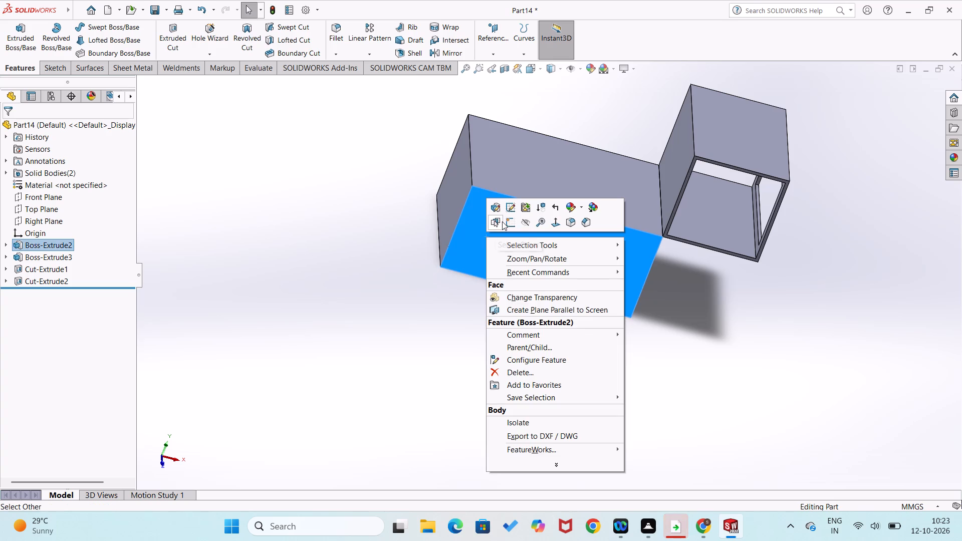
click(507, 223)
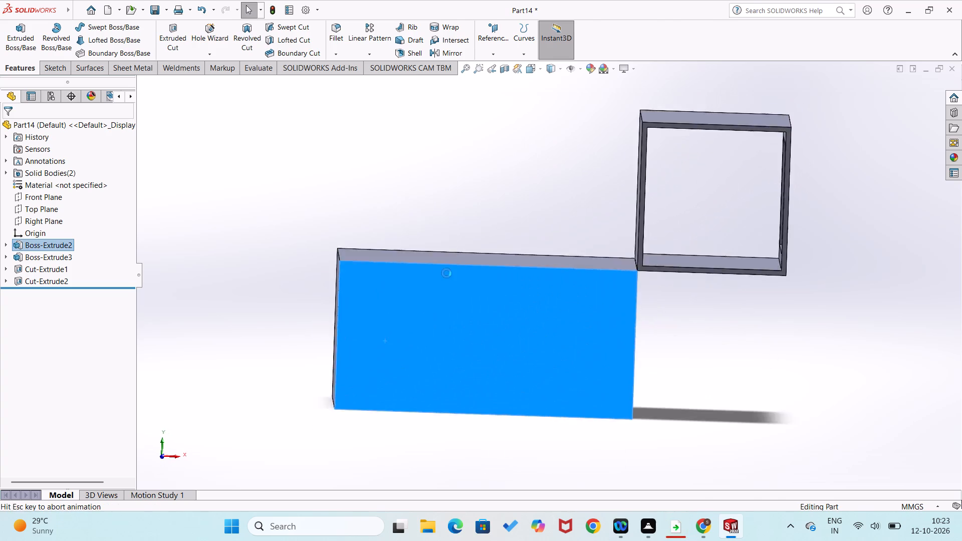
right_drag(263, 282, 279, 360)
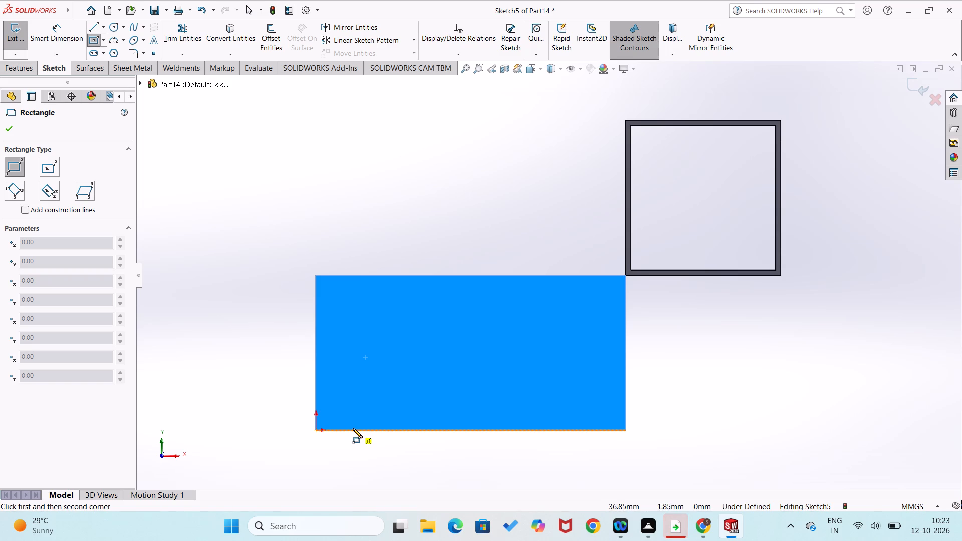
click(352, 431)
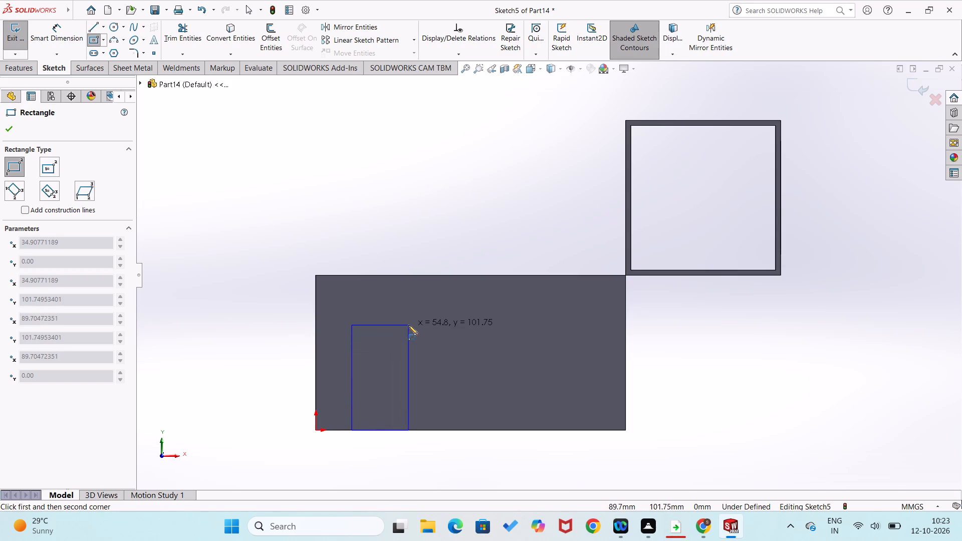
click(408, 325)
click(501, 430)
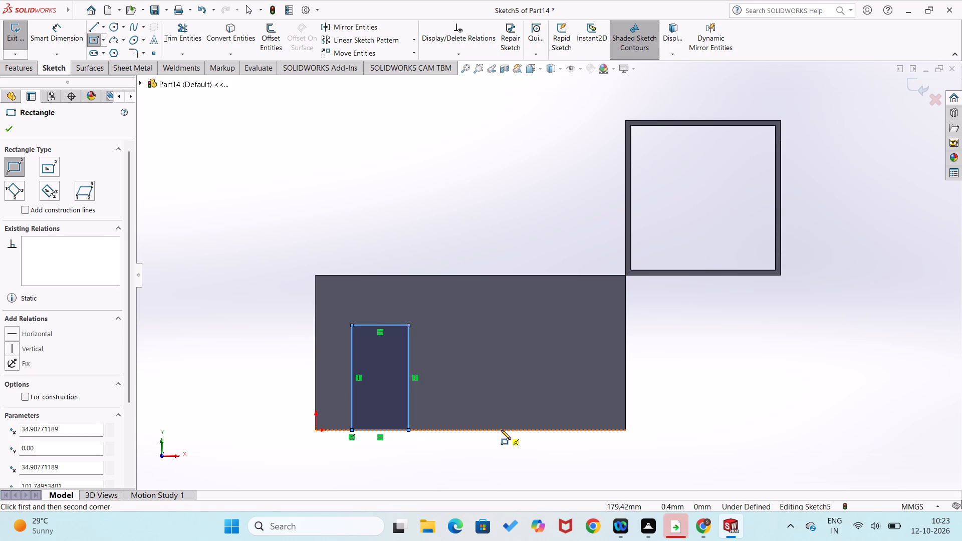
click(558, 324)
Dimension the left rectangle 35 mm from the origin and the right rectangle 40 mm from the face's lower right corner.
right_drag(294, 359, 278, 239)
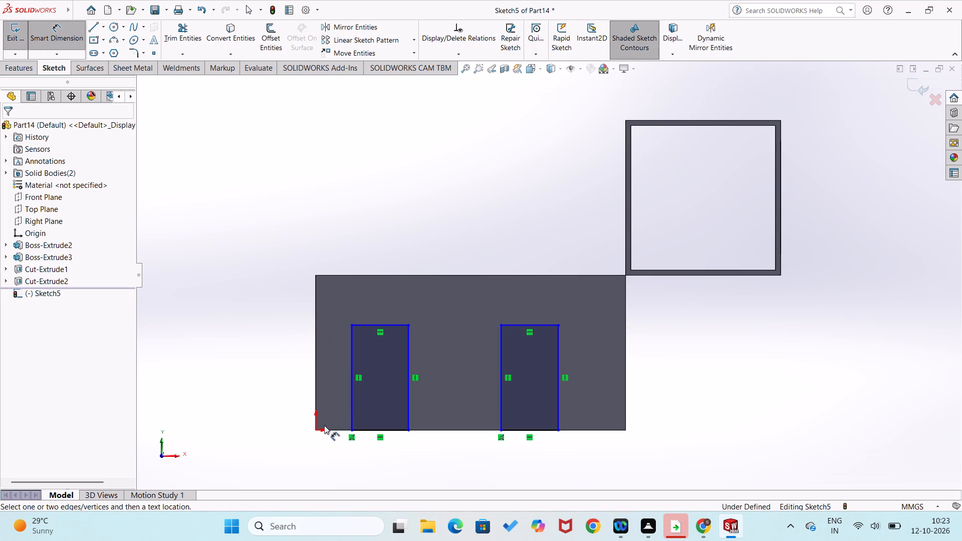
click(318, 431)
click(350, 433)
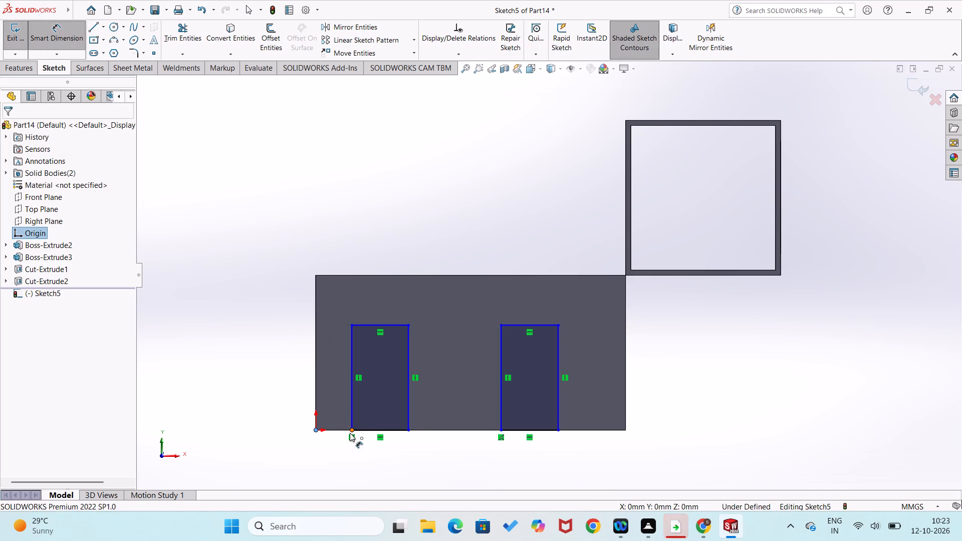
click(340, 452)
text(35)
key(Return)
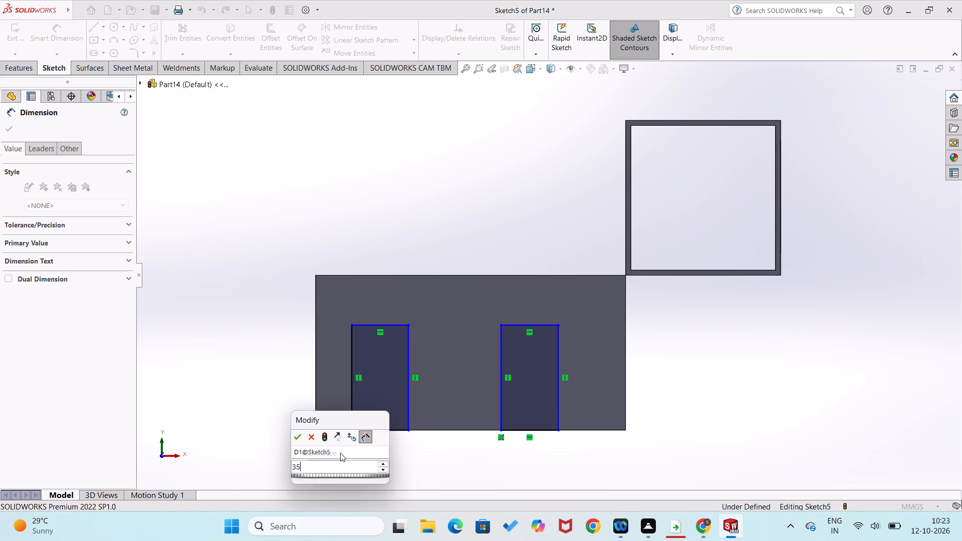
click(250, 403)
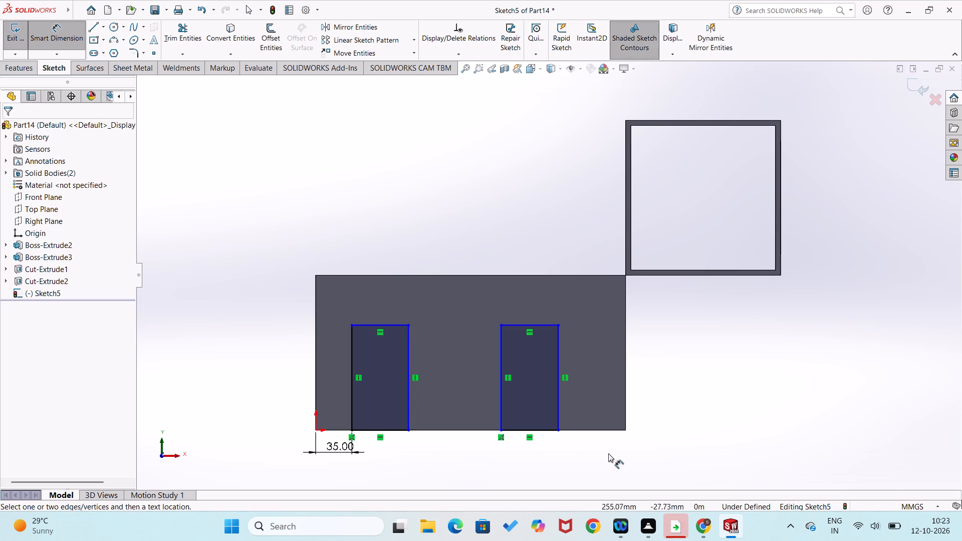
click(626, 429)
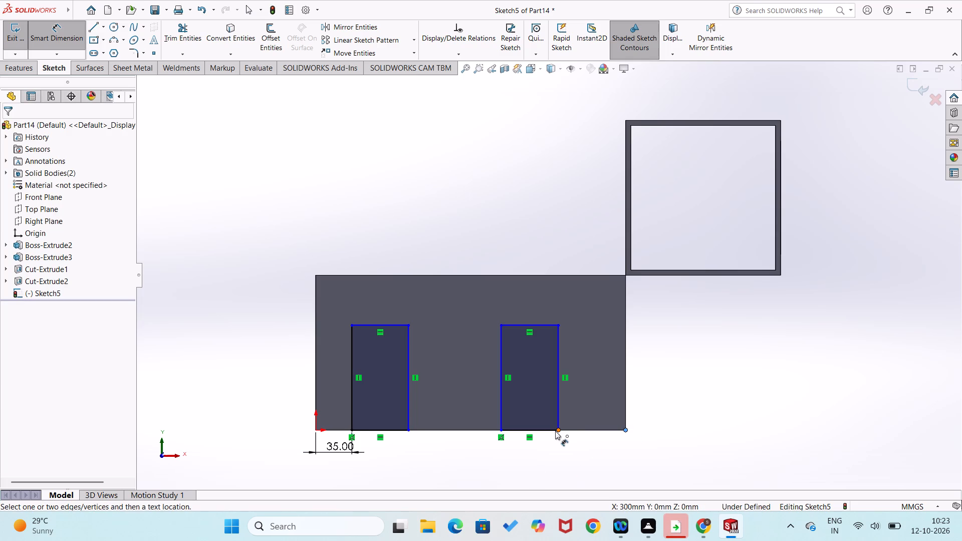
click(555, 431)
click(585, 446)
text(40)
key(Return)
click(688, 394)
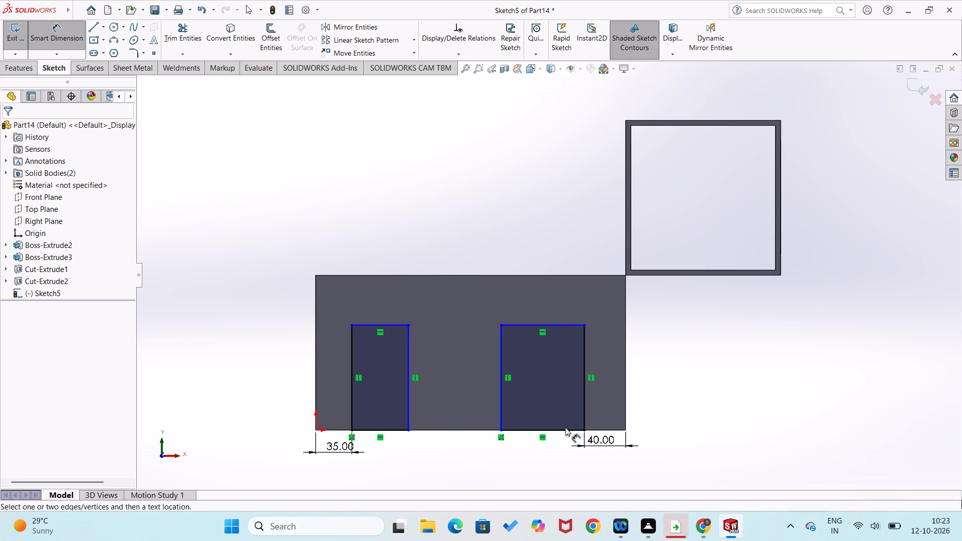
Dimension the widths of both front-face rectangles to 60 mm.
click(388, 430)
click(393, 461)
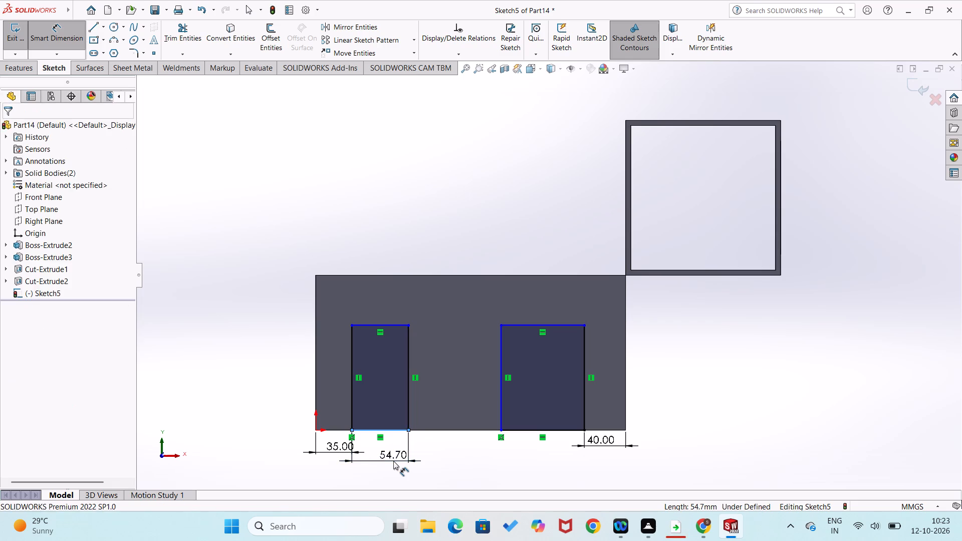
text(60)
key(Return)
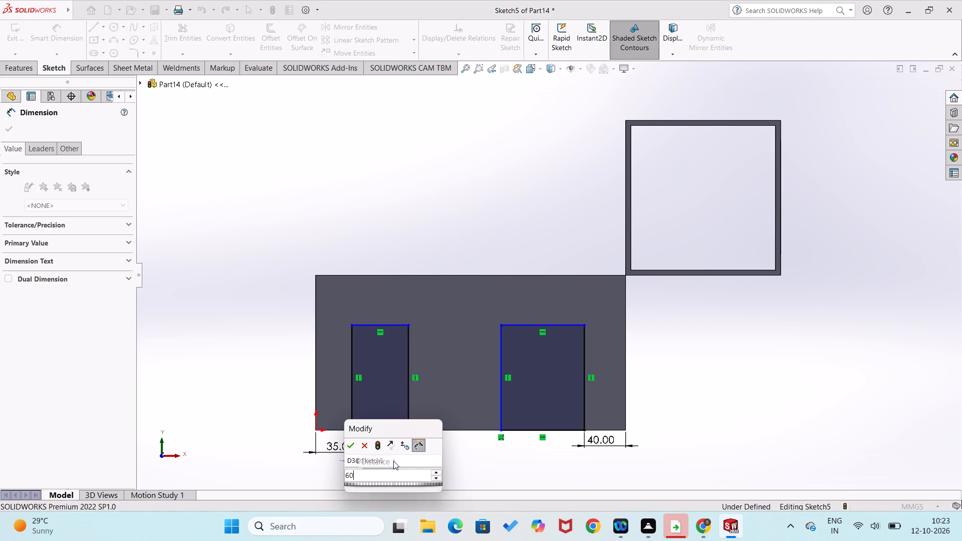
click(419, 465)
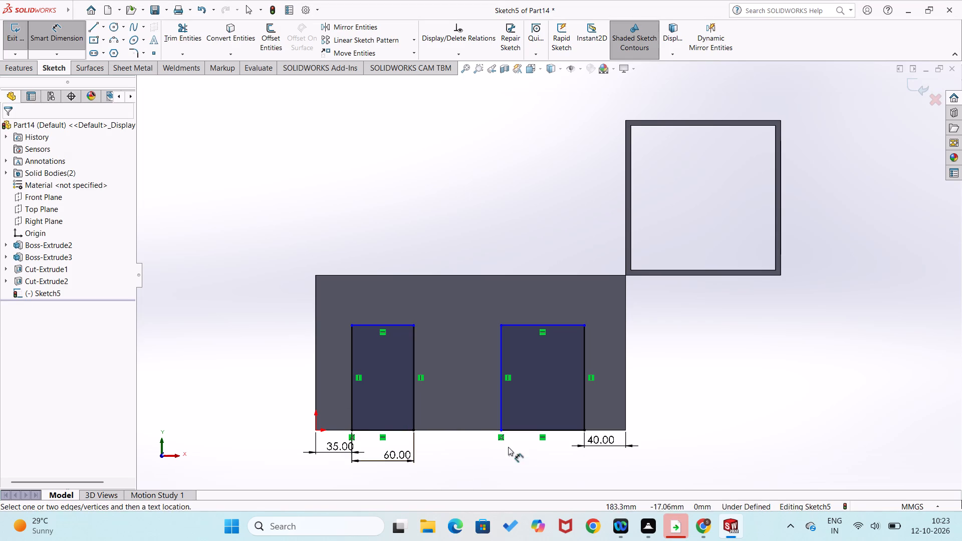
click(526, 429)
click(530, 459)
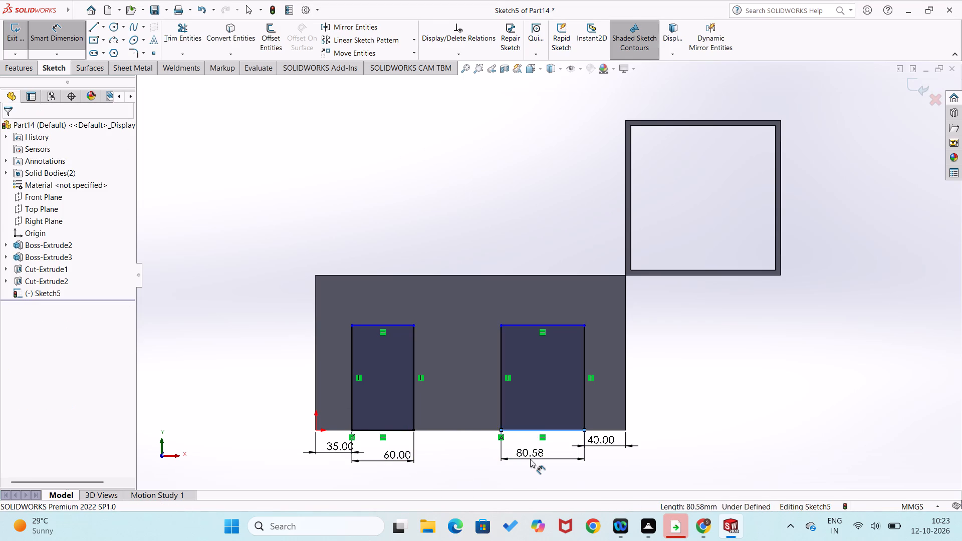
text(60)
key(Return)
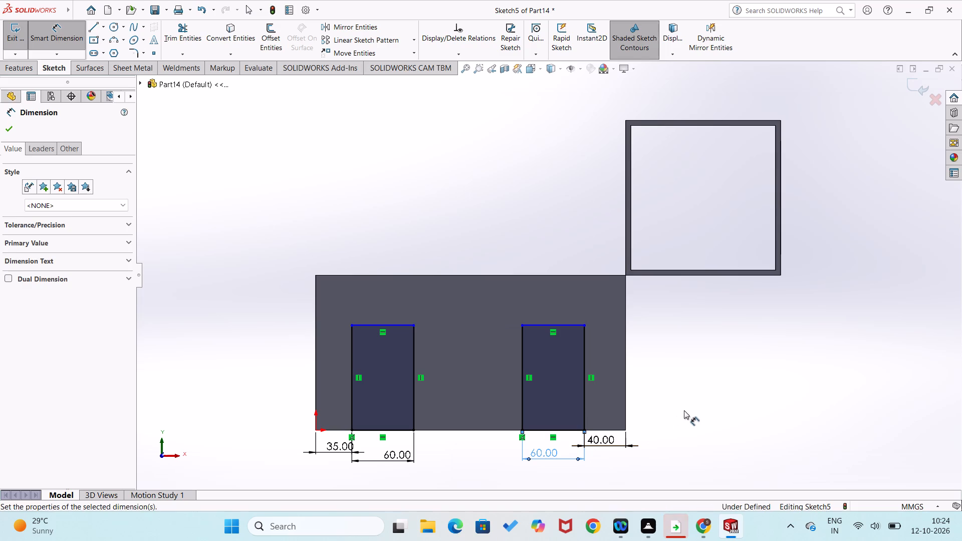
click(685, 409)
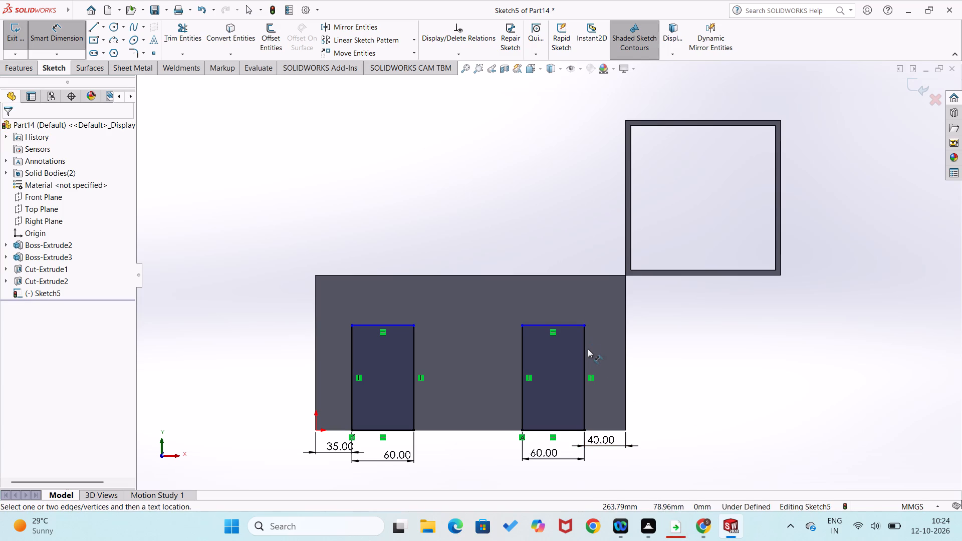
Dimension the heights of both front-face rectangles to 90 mm.
click(586, 349)
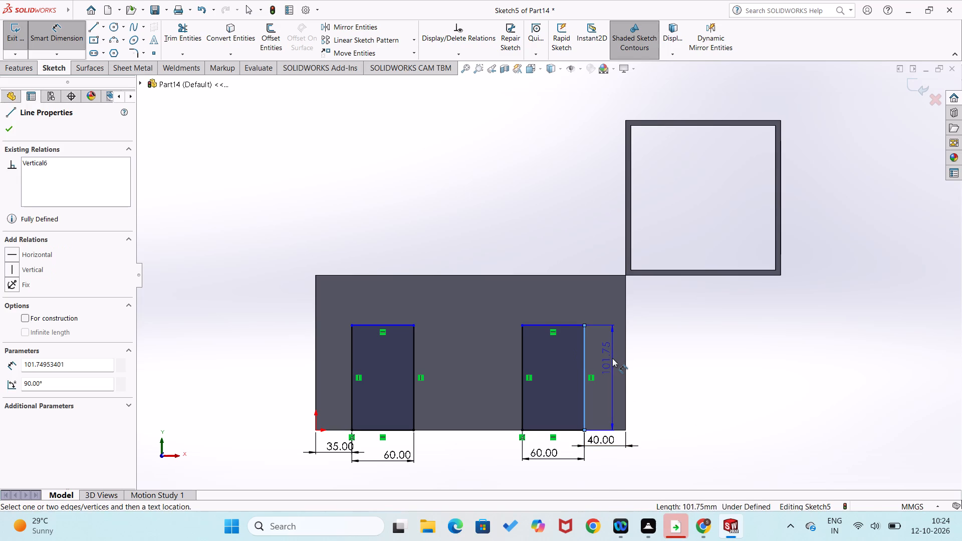
click(612, 358)
text(90)
key(Return)
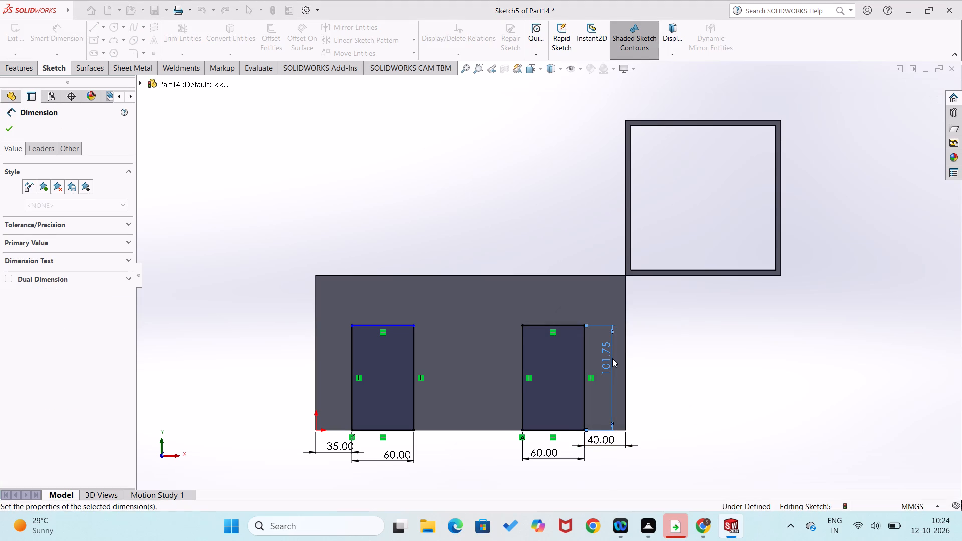
click(415, 398)
click(441, 395)
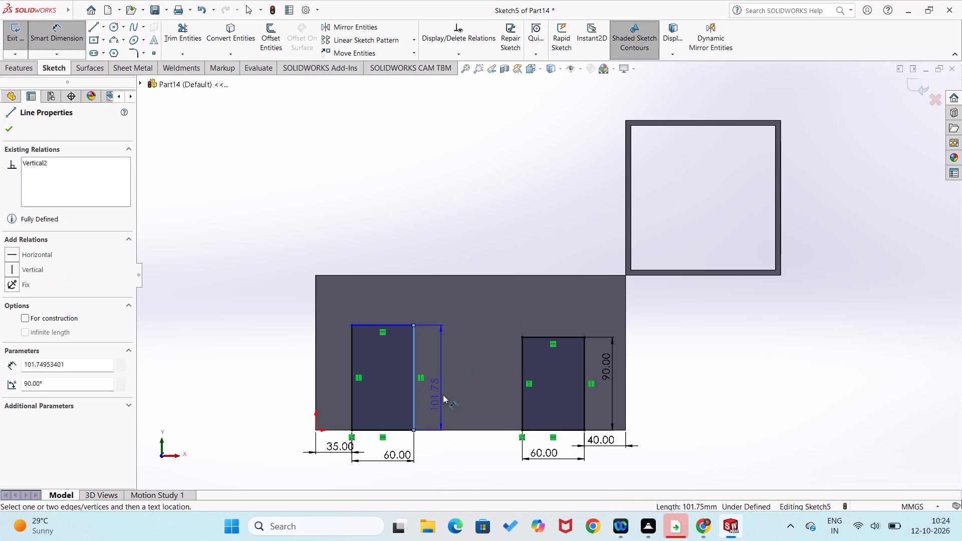
text(90)
key(Return)
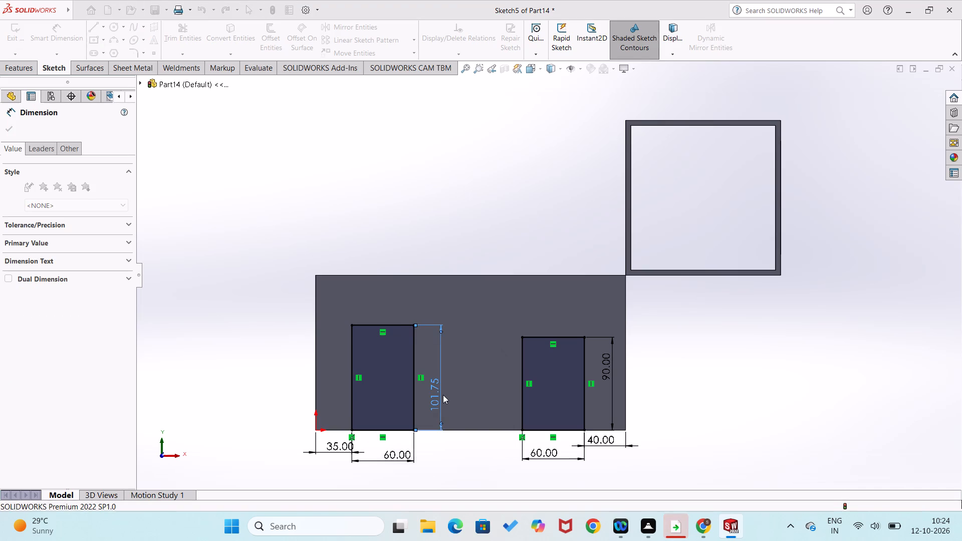
click(214, 283)
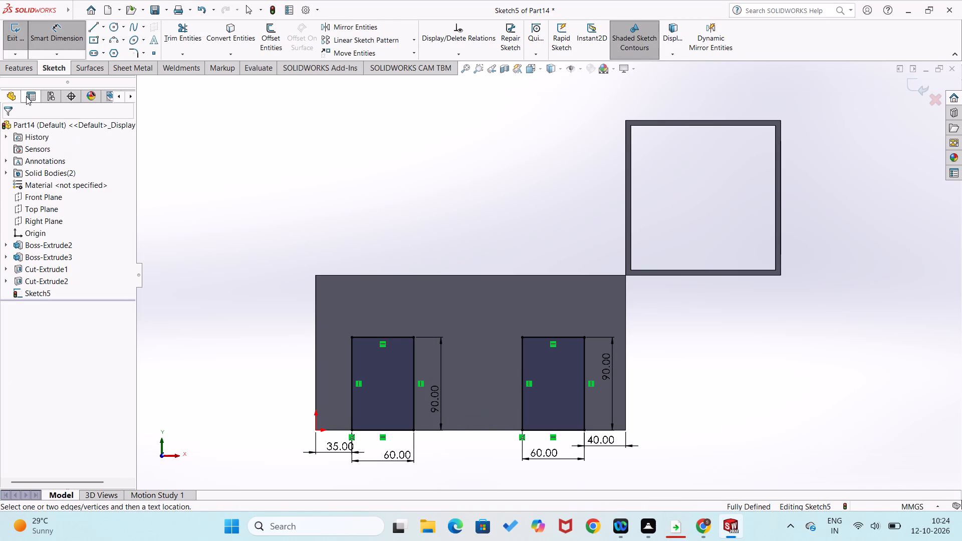
Cut-extrude both front-face rectangles through the lower block as a Blind cut with a depth of 270 mm.
click(21, 72)
click(171, 36)
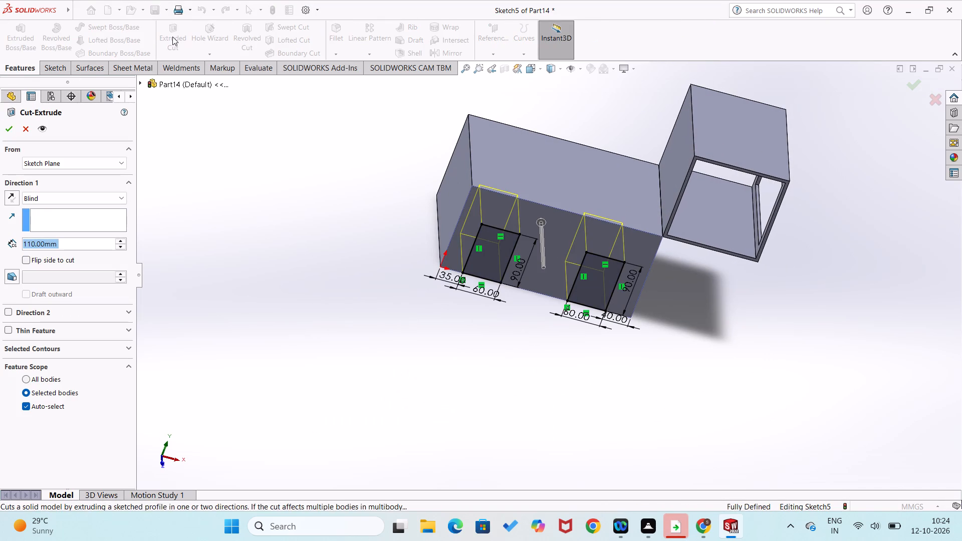
click(123, 239)
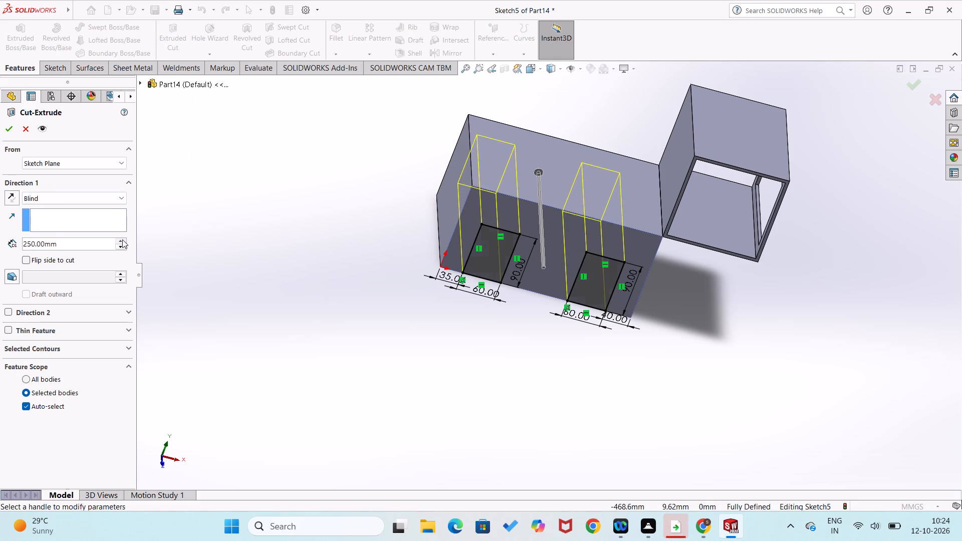
middle_drag(221, 273, 278, 359)
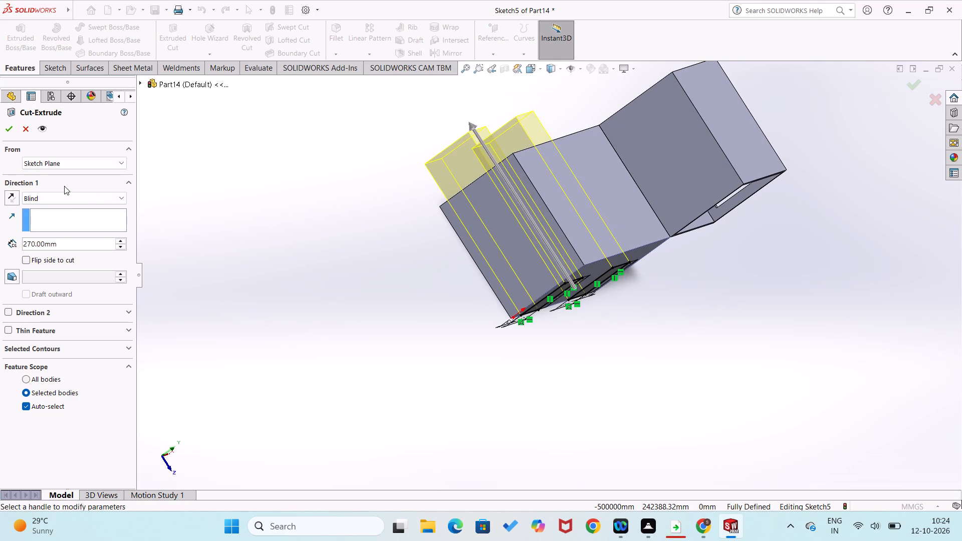
click(10, 131)
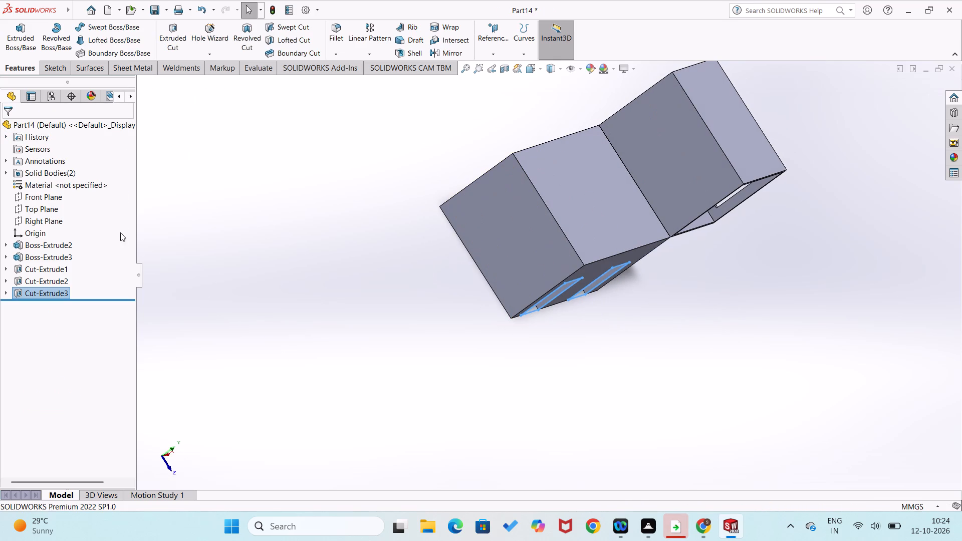
click(242, 326)
middle_drag(344, 327, 239, 222)
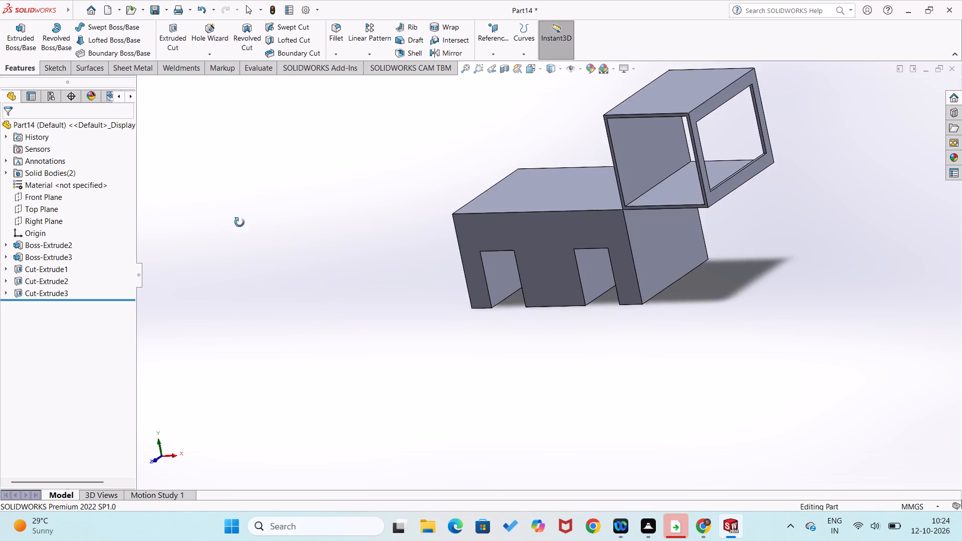
Sketch two side-by-side rectangles on the lower block's side face away from the upper block, about 56 x 58 mm and 49 x 58 mm.
middle_drag(239, 222, 344, 265)
right_click(495, 239)
click(522, 224)
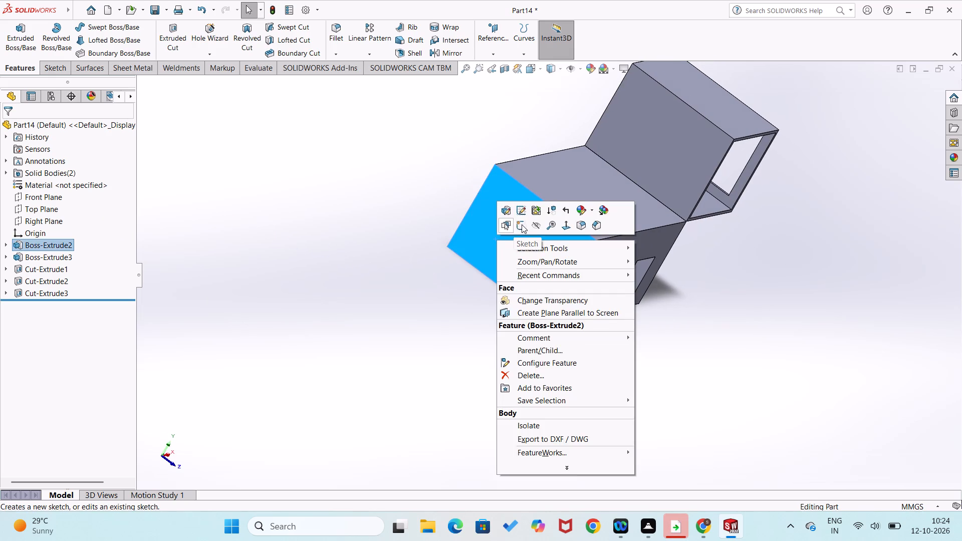
right_drag(314, 253, 364, 396)
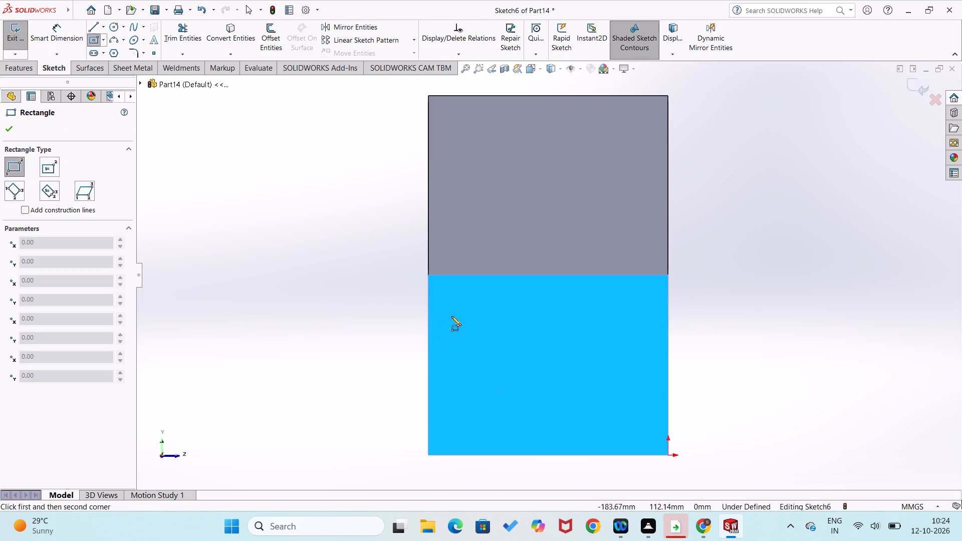
click(452, 329)
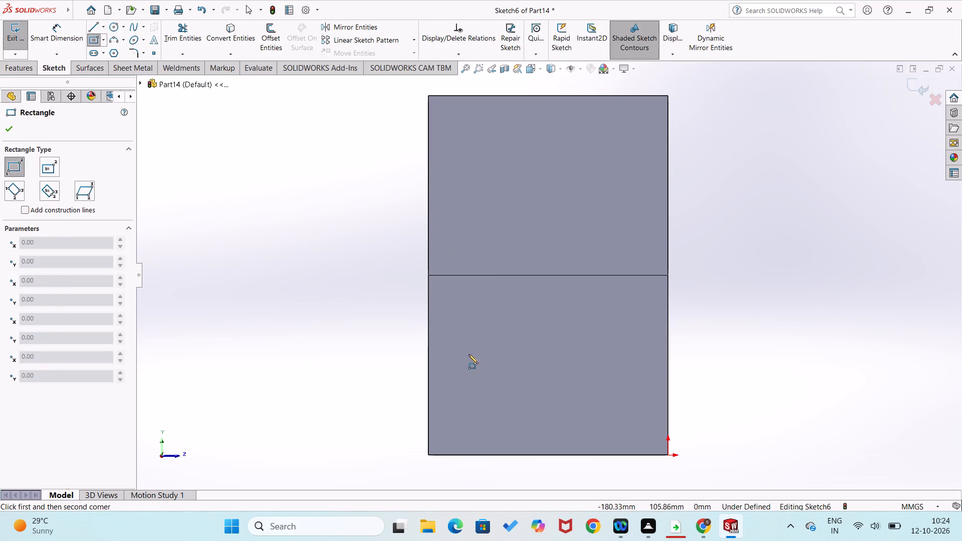
click(519, 398)
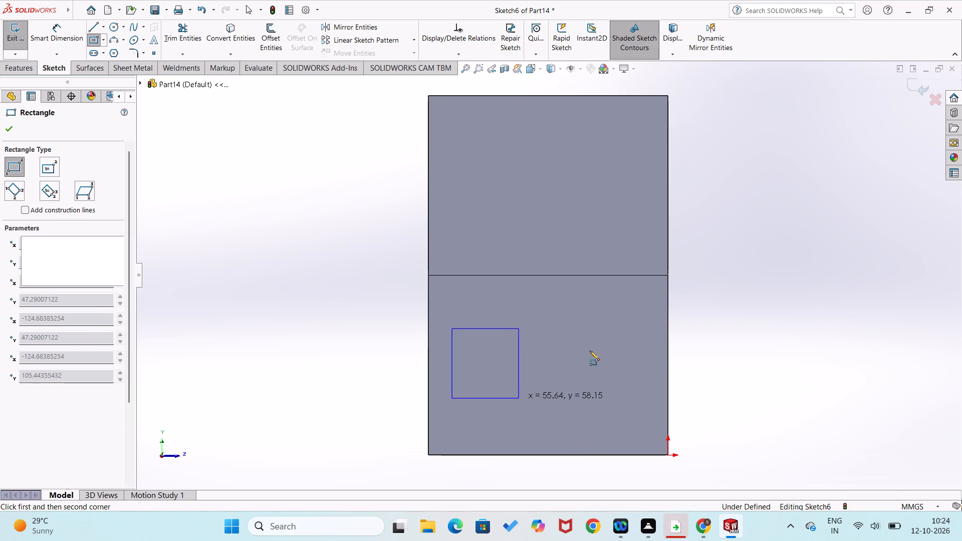
click(576, 327)
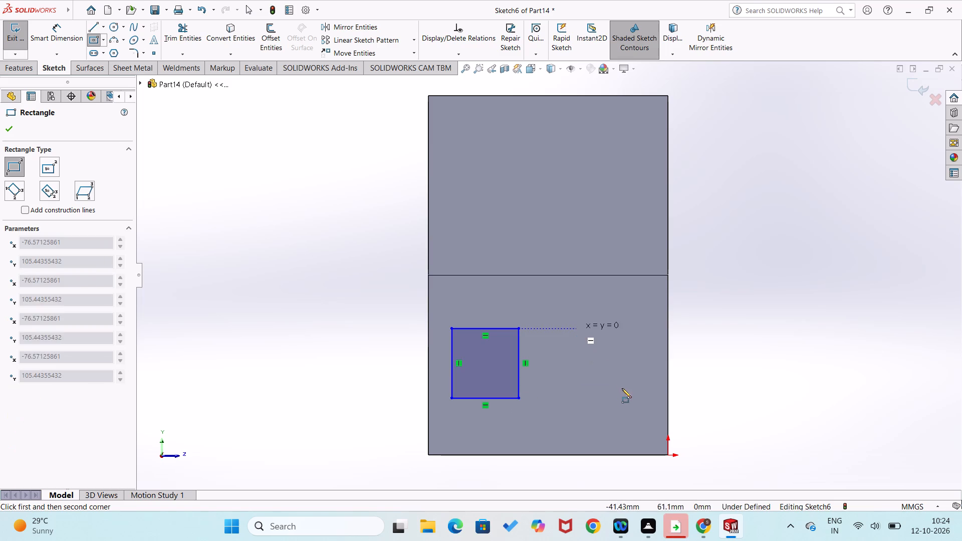
click(635, 399)
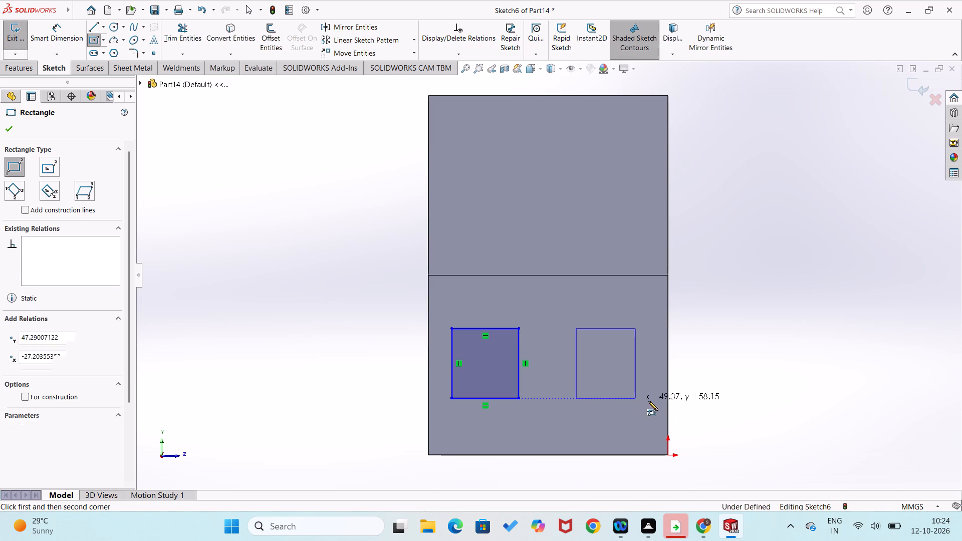
Dimension the widths of both side-face rectangles to 50 mm.
right_drag(695, 406, 682, 286)
click(494, 328)
click(501, 309)
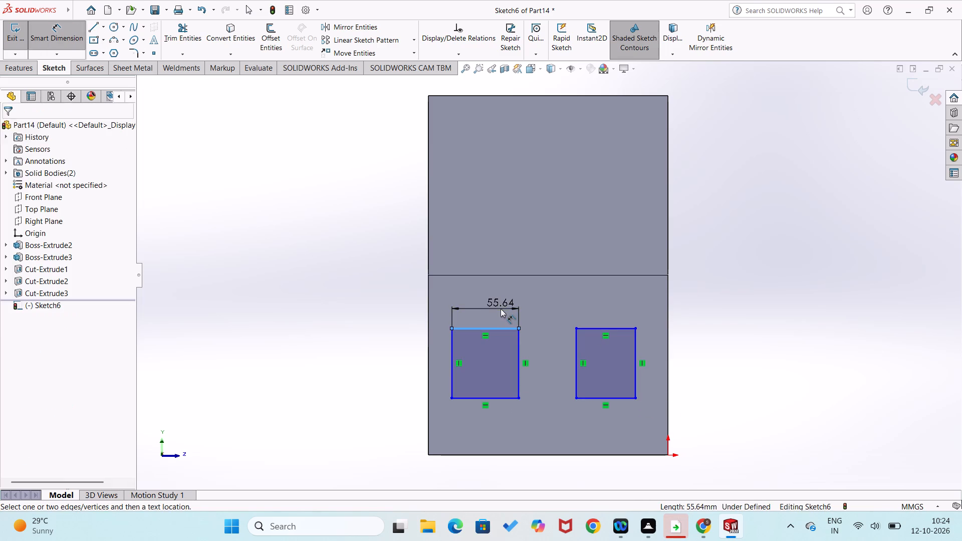
text(50)
key(Return)
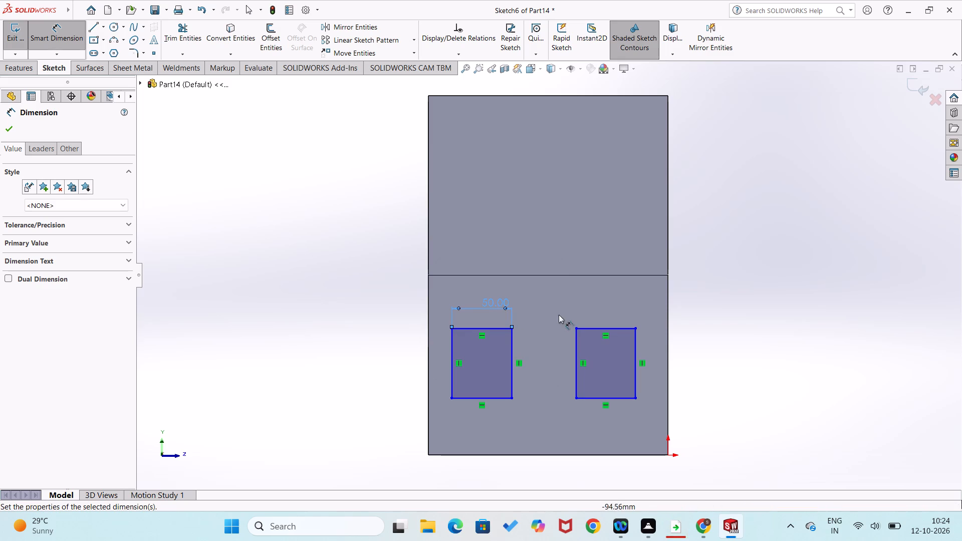
click(602, 327)
click(606, 309)
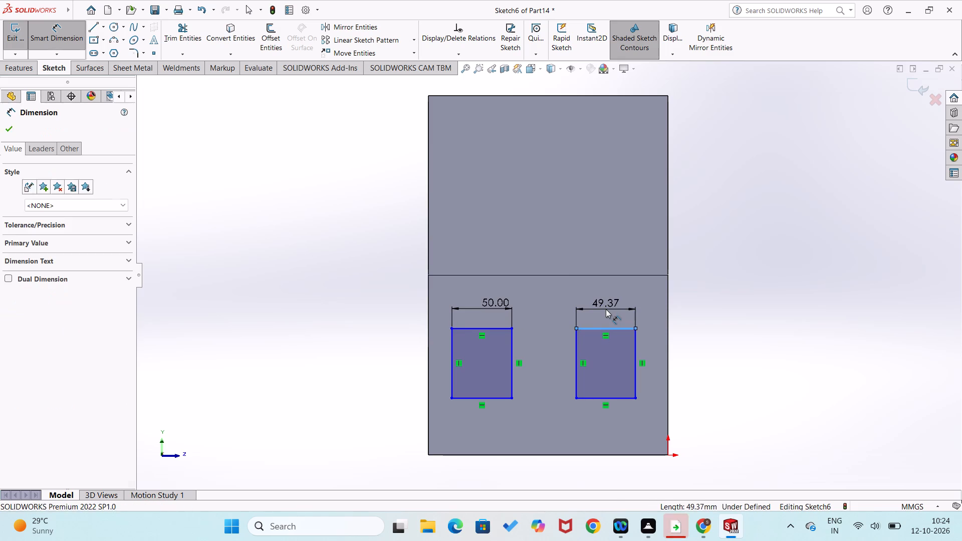
text(50)
key(Return)
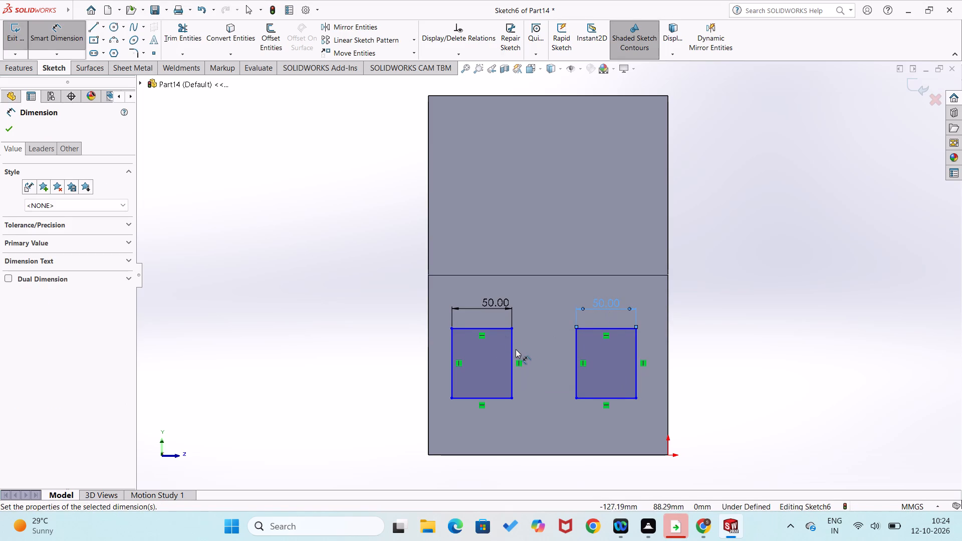
Dimension the heights of both side-face rectangles to 55 mm.
click(514, 349)
click(537, 346)
text(60)
key(Return)
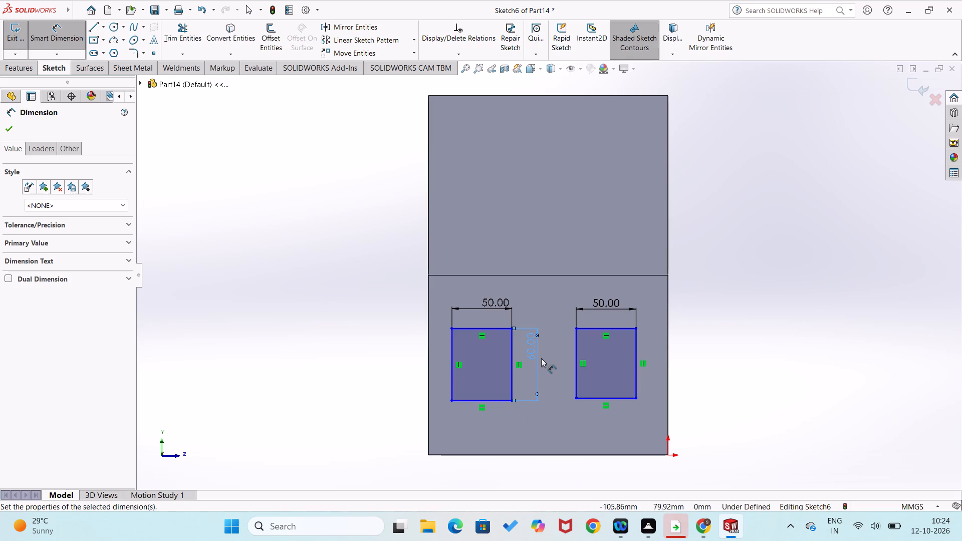
double_click(537, 351)
text(55)
key(Return)
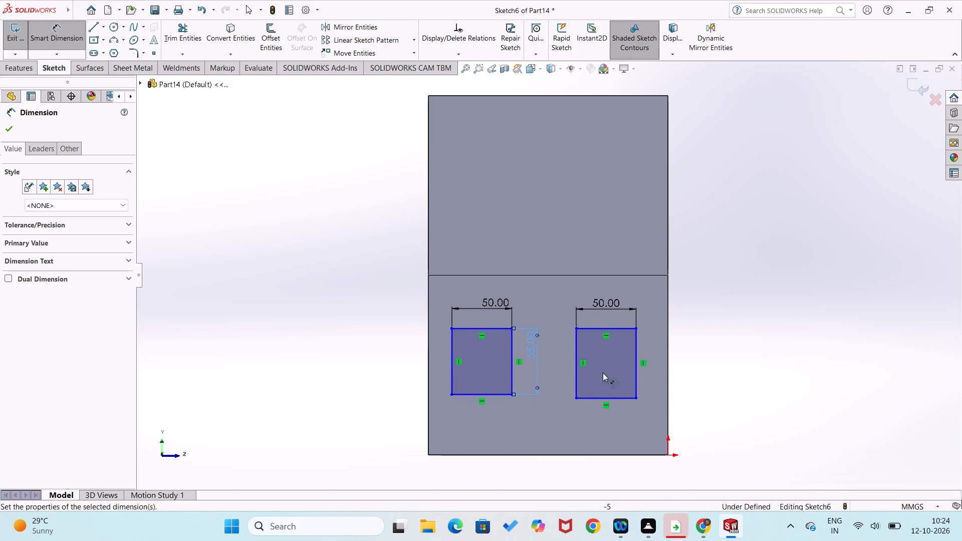
click(636, 373)
click(654, 369)
text(55)
key(Return)
click(718, 366)
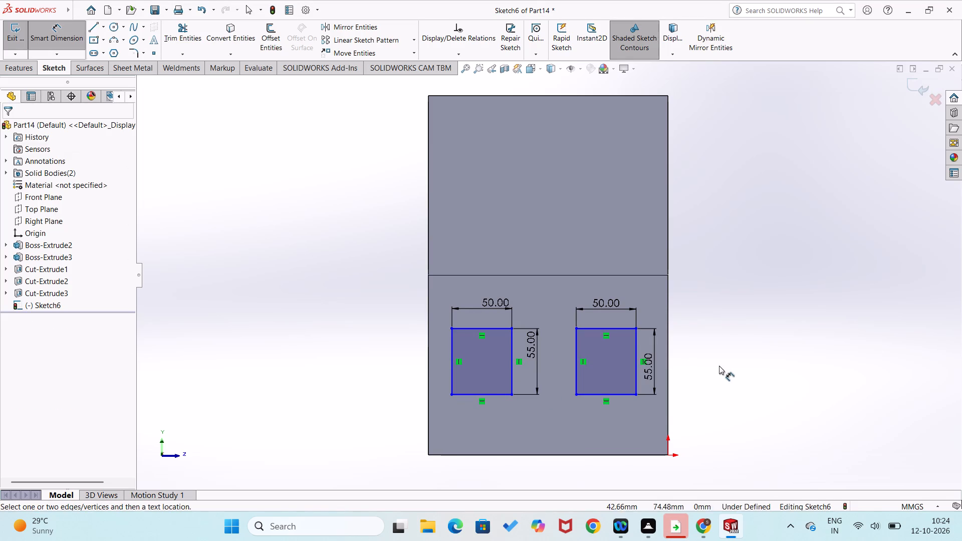
Dimension the right rectangle 25 mm horizontally from the origin and the left rectangle 25 mm from the face's lower left corner.
click(669, 454)
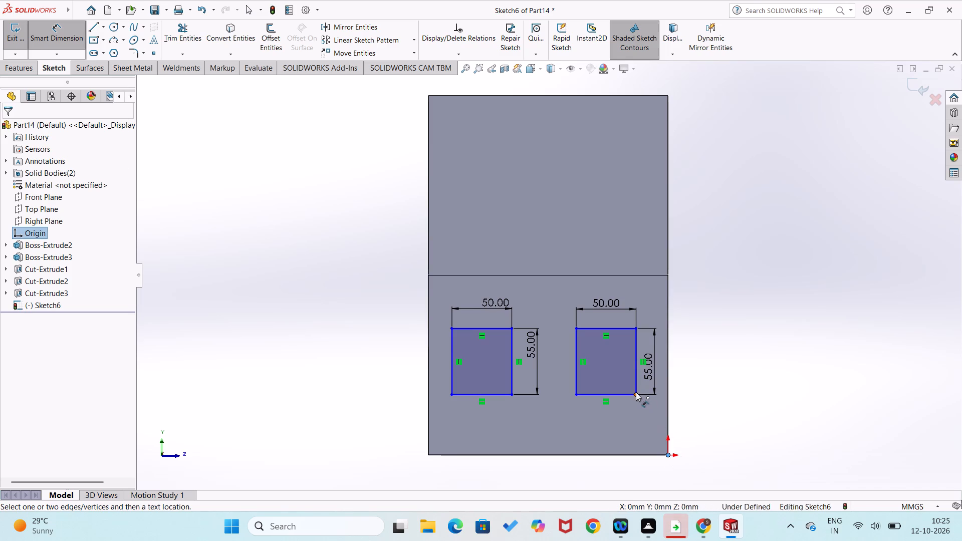
click(636, 392)
click(648, 479)
text(25)
key(Return)
click(724, 384)
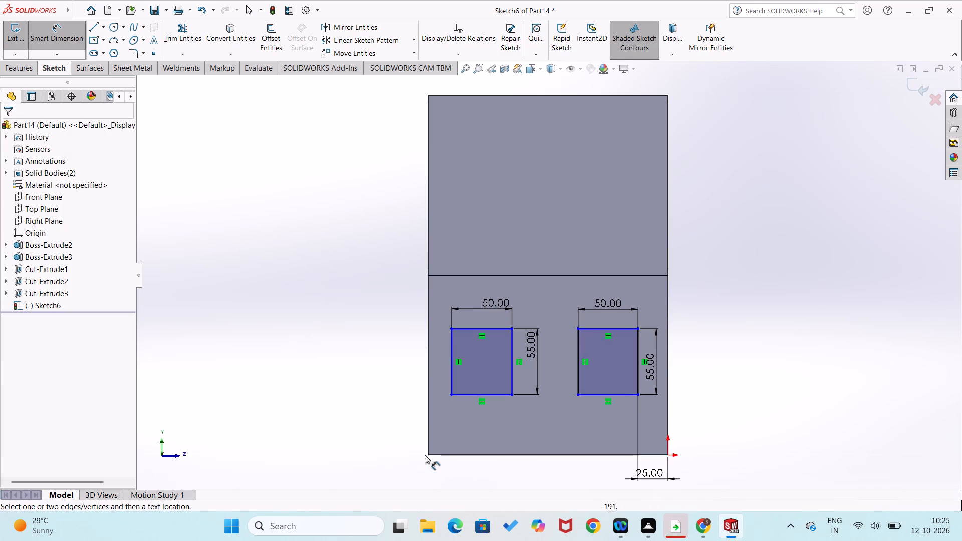
click(428, 453)
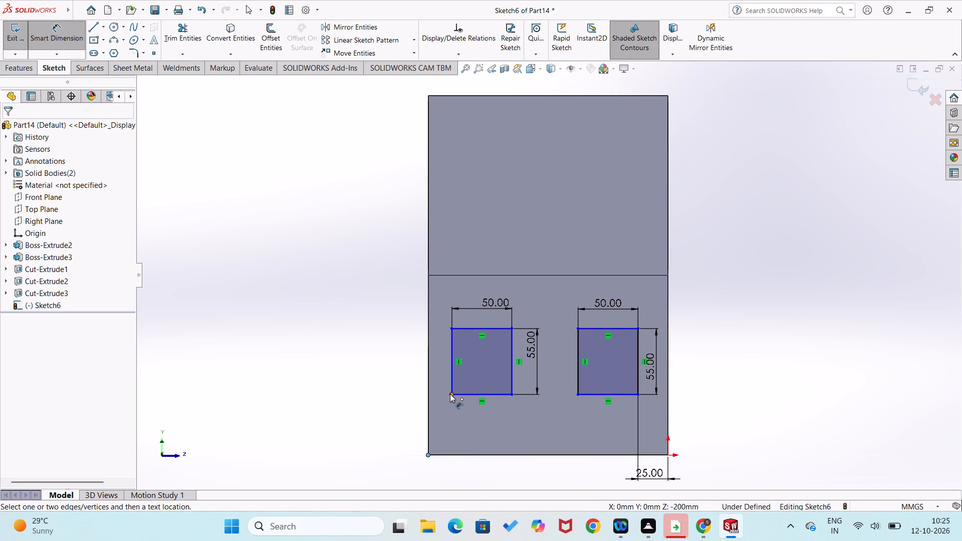
click(450, 394)
click(447, 472)
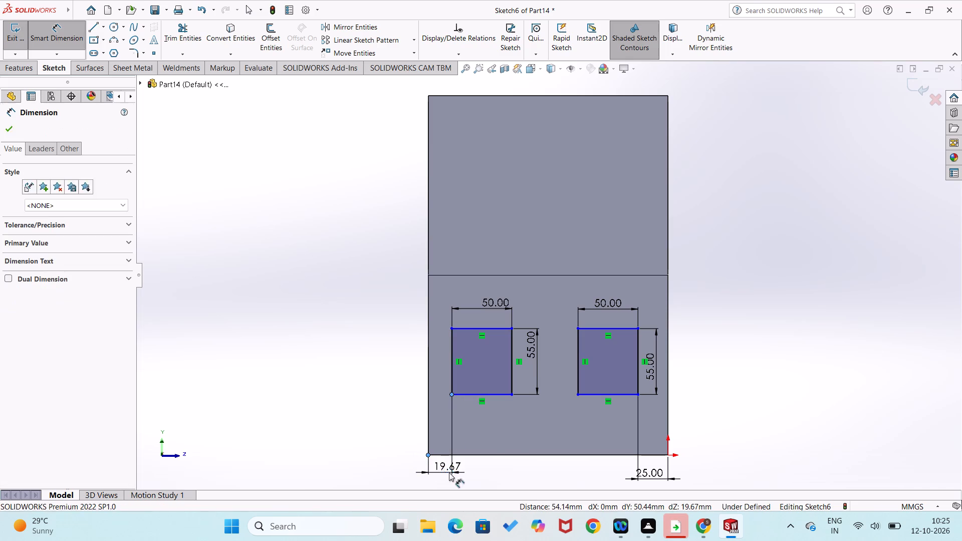
text(25)
key(Return)
click(365, 344)
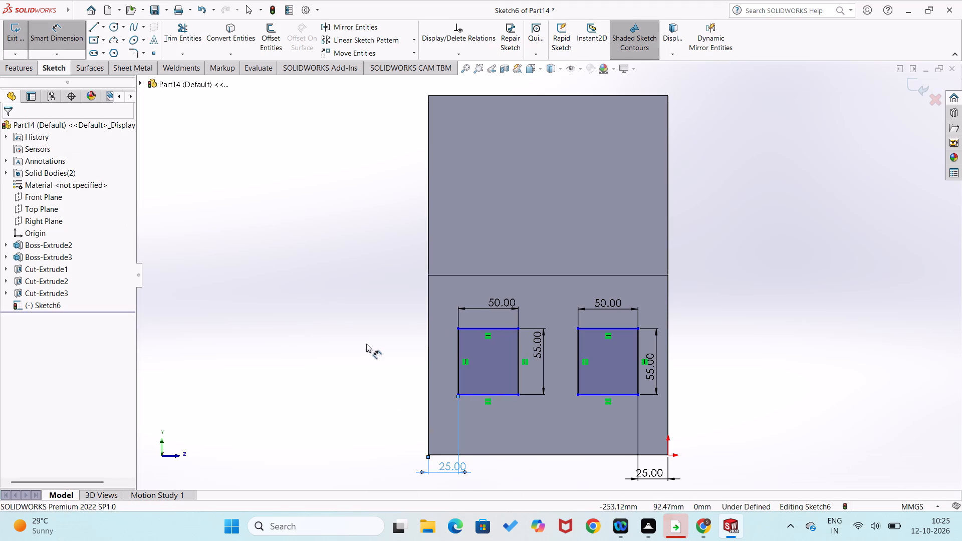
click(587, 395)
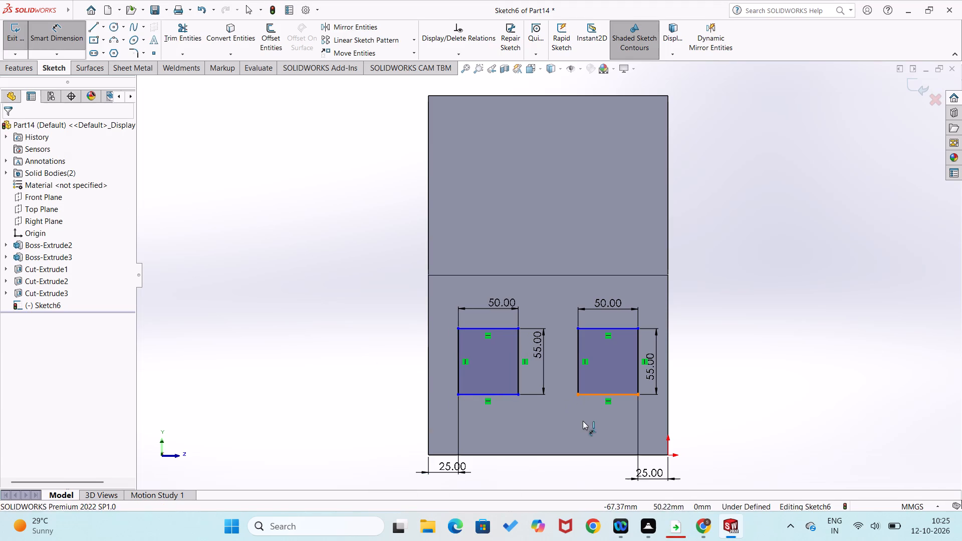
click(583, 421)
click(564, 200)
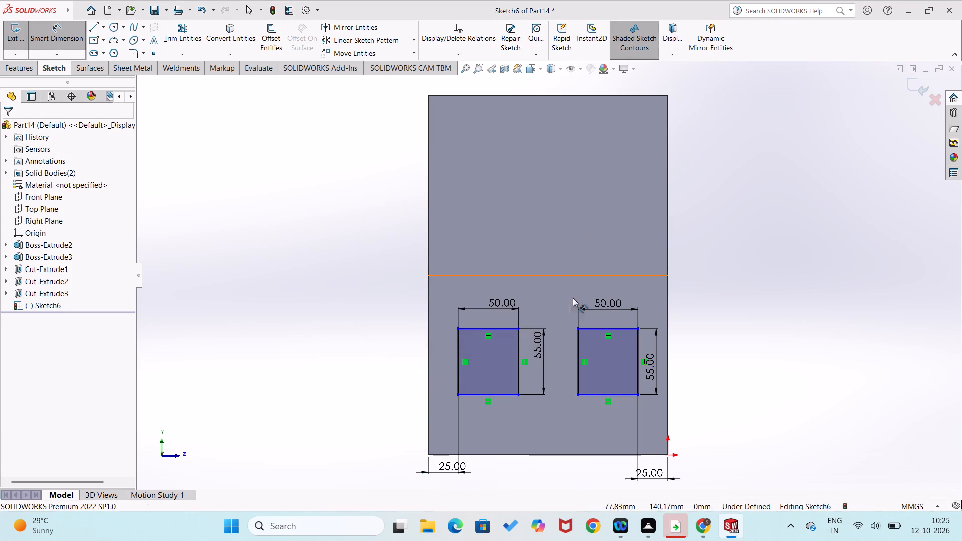
Dimension the horizontal gap between the facing lower corners of the two side-face rectangles.
click(516, 395)
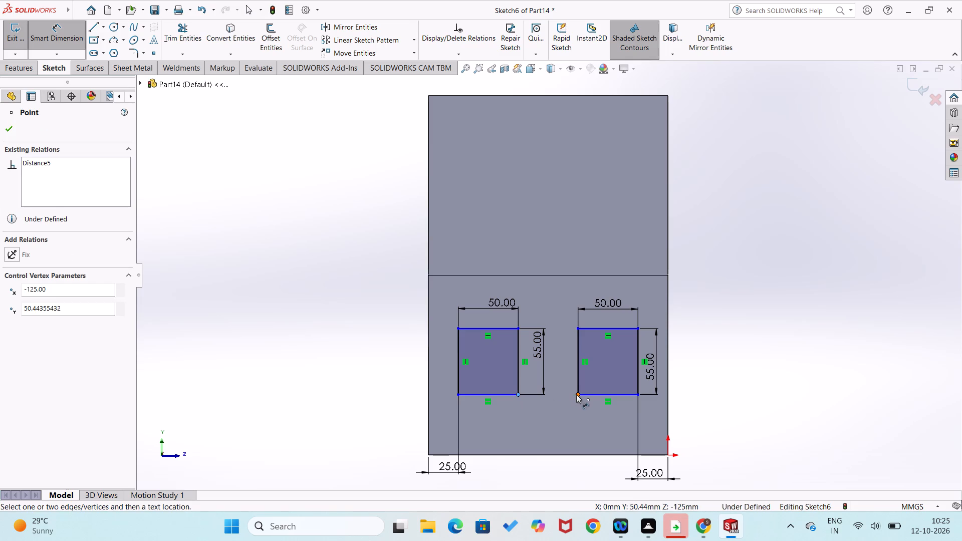
click(577, 395)
click(554, 471)
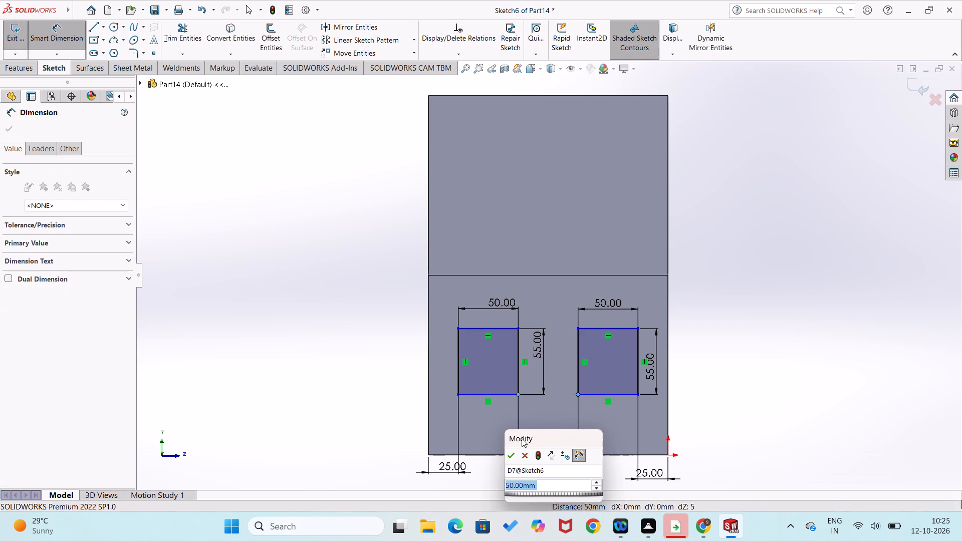
click(513, 462)
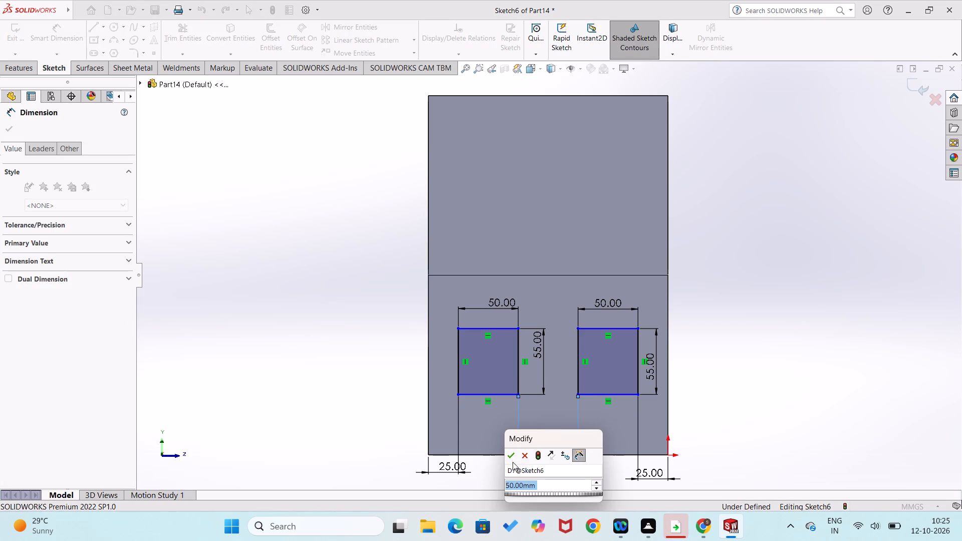
click(511, 453)
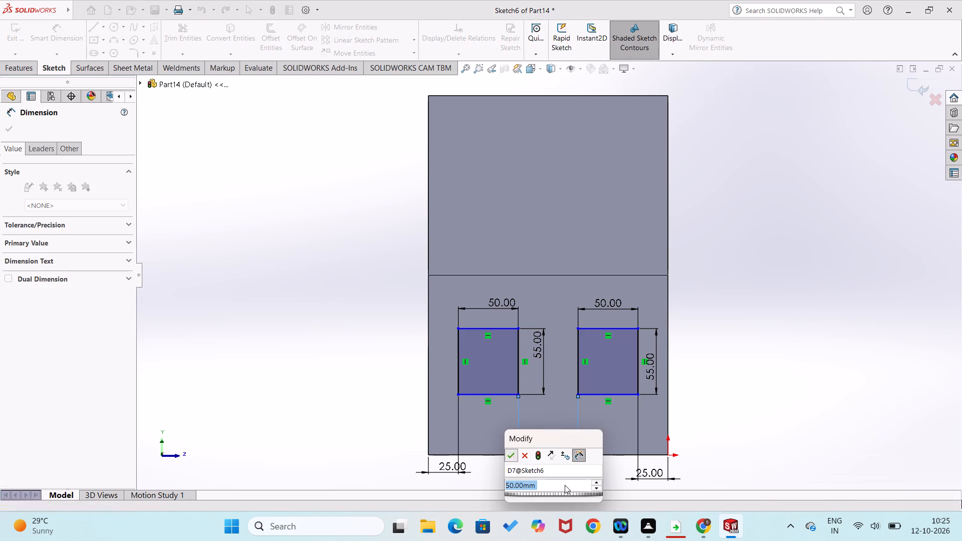
drag(686, 473, 718, 416)
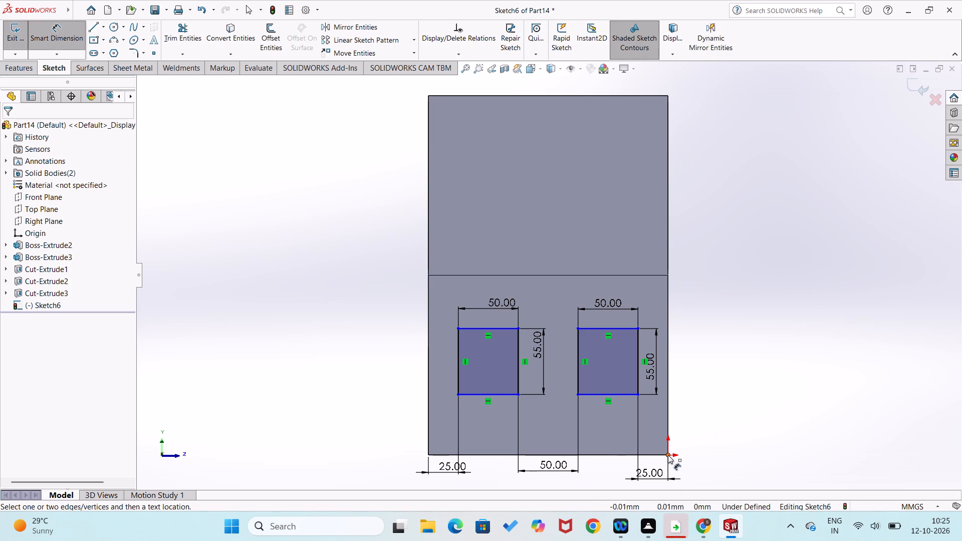
Dimension the right rectangle's lower right corner 40 mm vertically above the origin.
click(668, 455)
click(637, 394)
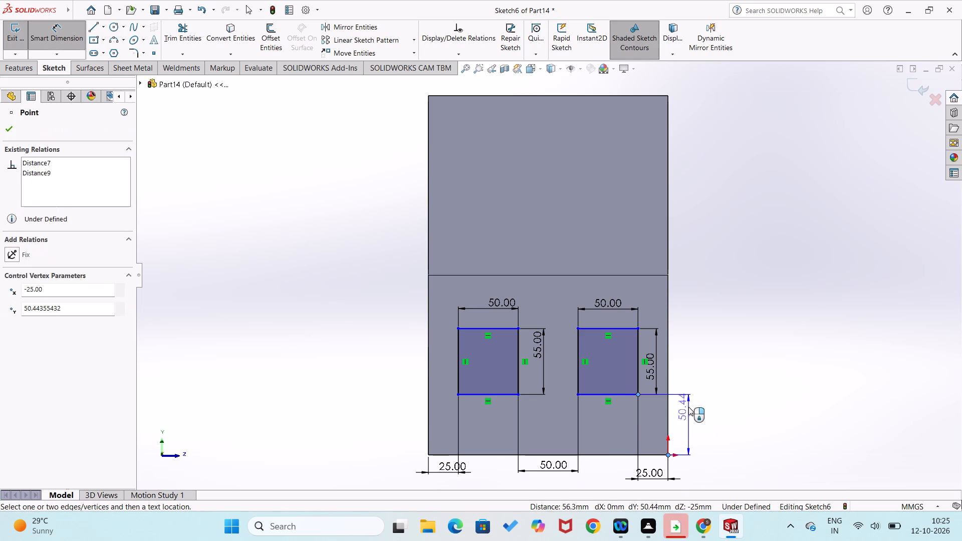
click(688, 407)
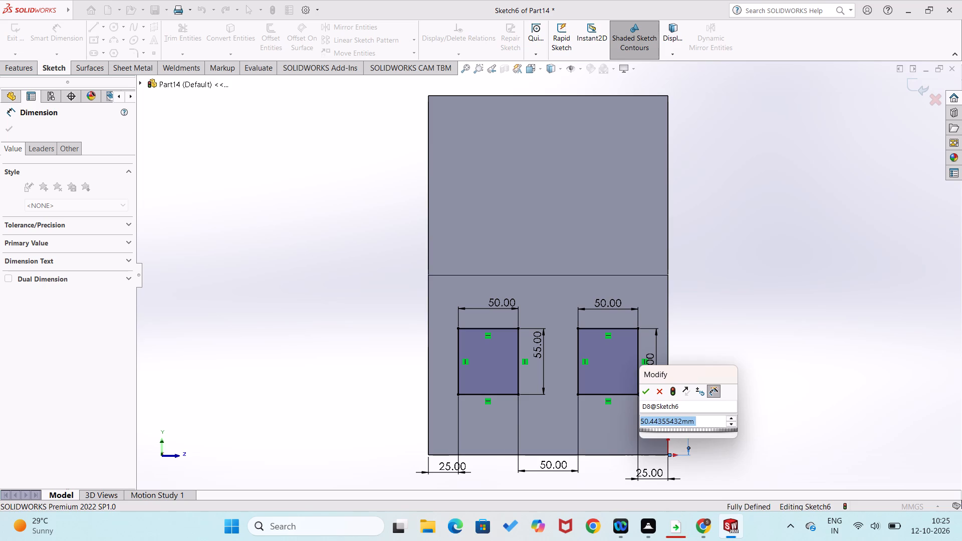
key(5)
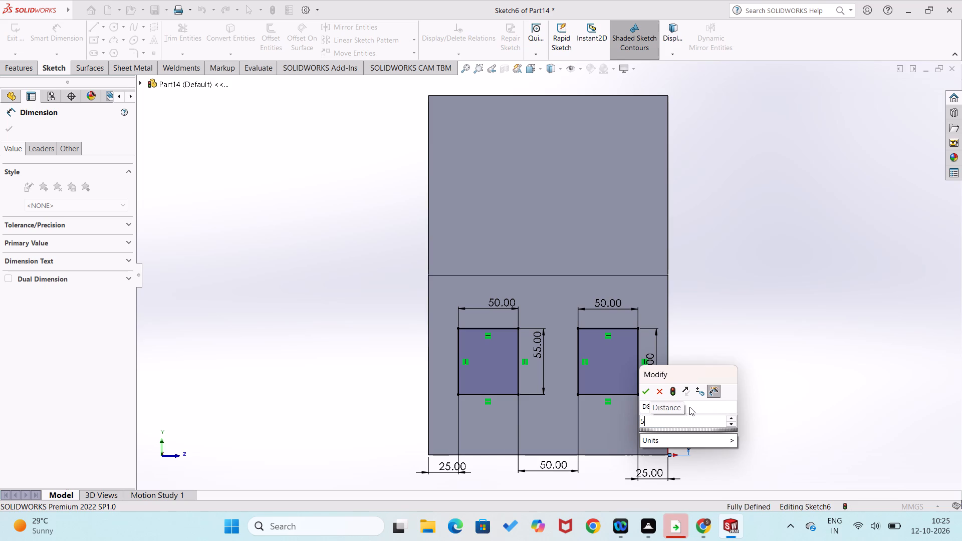
key(0)
key(Return)
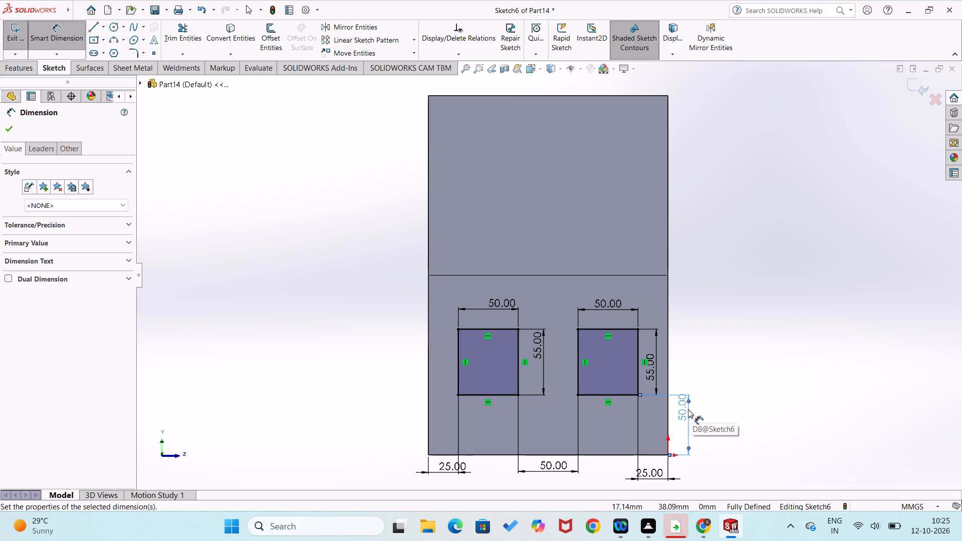
double_click(688, 409)
text(40)
key(Return)
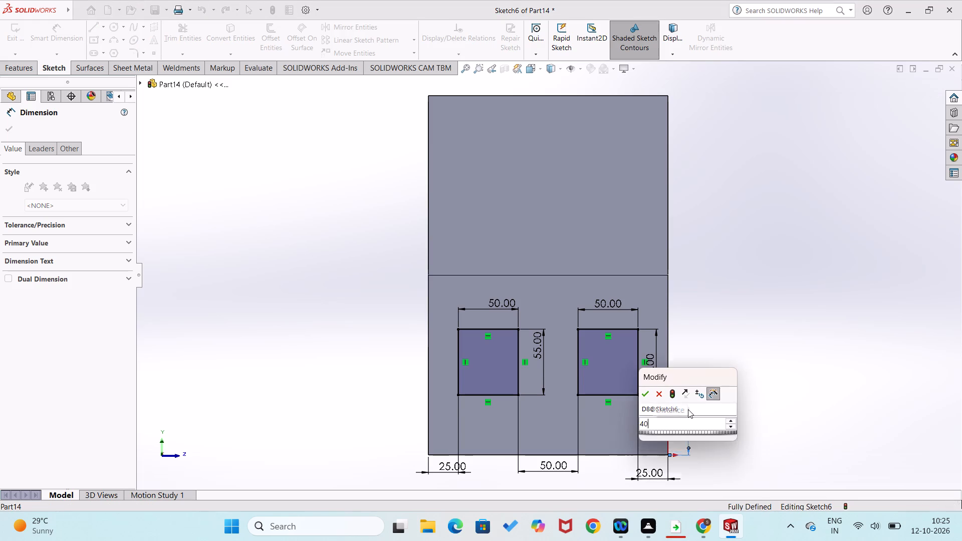
click(742, 362)
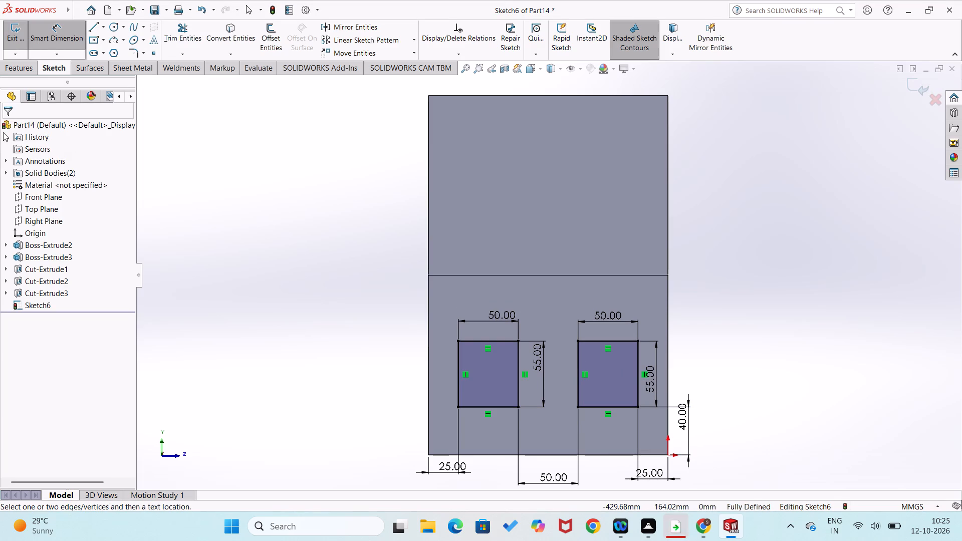
Cut-extrude the two side-face rectangles through the lower block, up to the surface of its opposite end face.
click(15, 71)
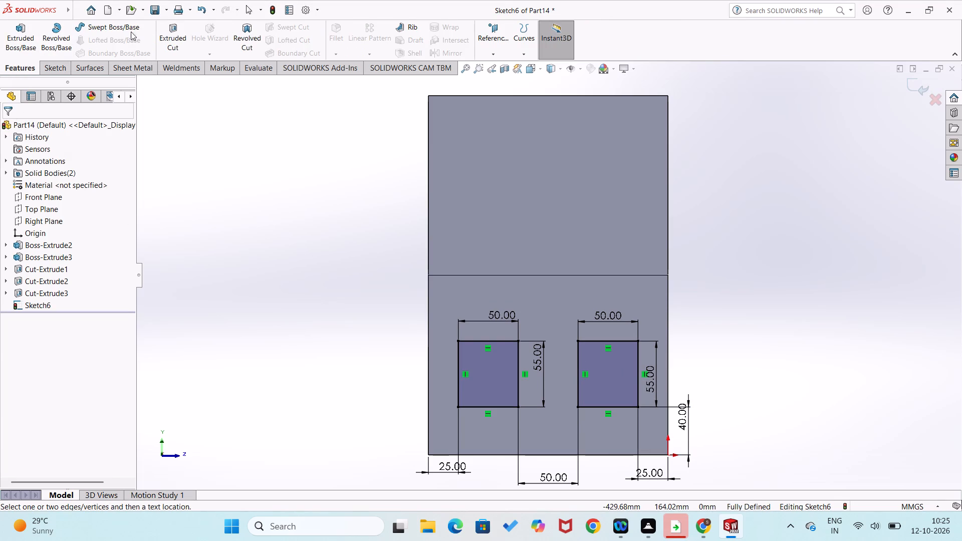
click(168, 30)
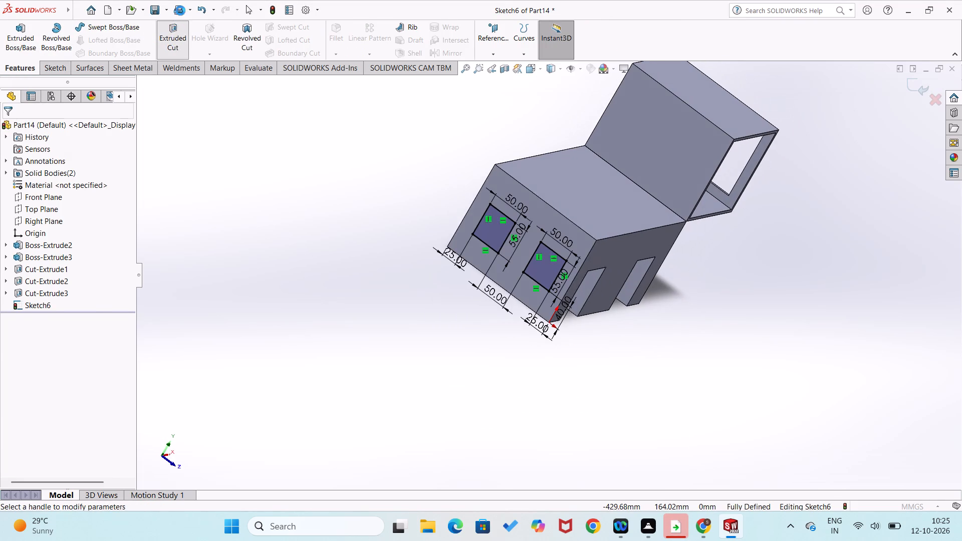
middle_drag(262, 252, 173, 285)
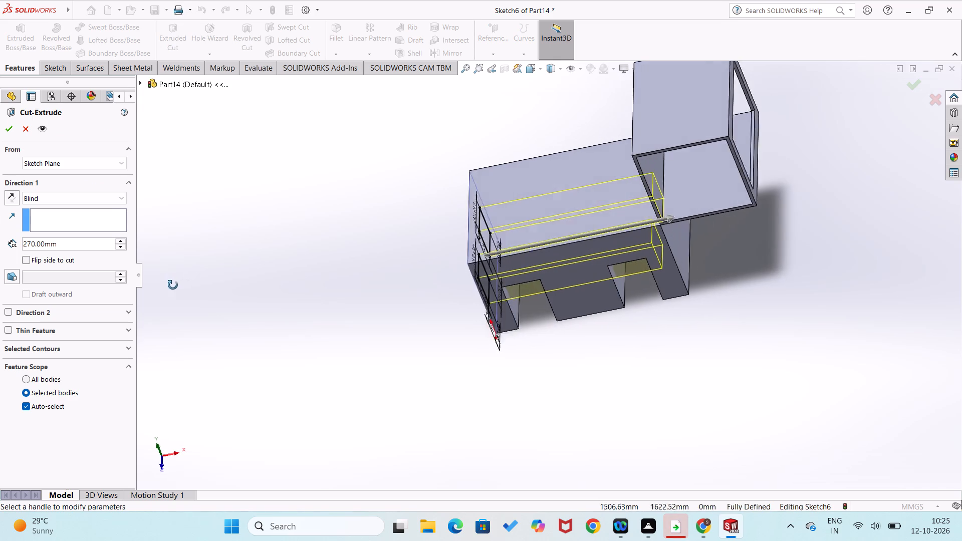
middle_drag(173, 285, 162, 286)
click(112, 197)
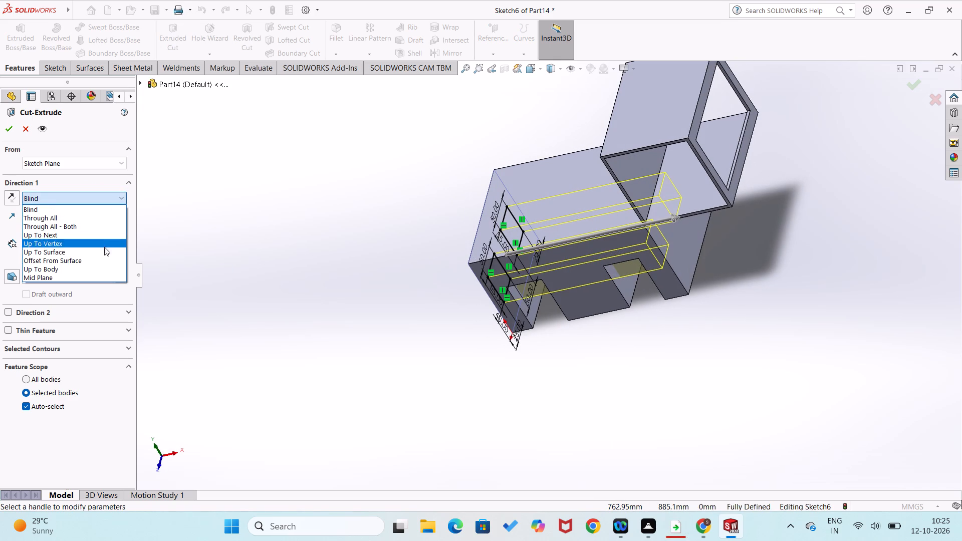
click(111, 252)
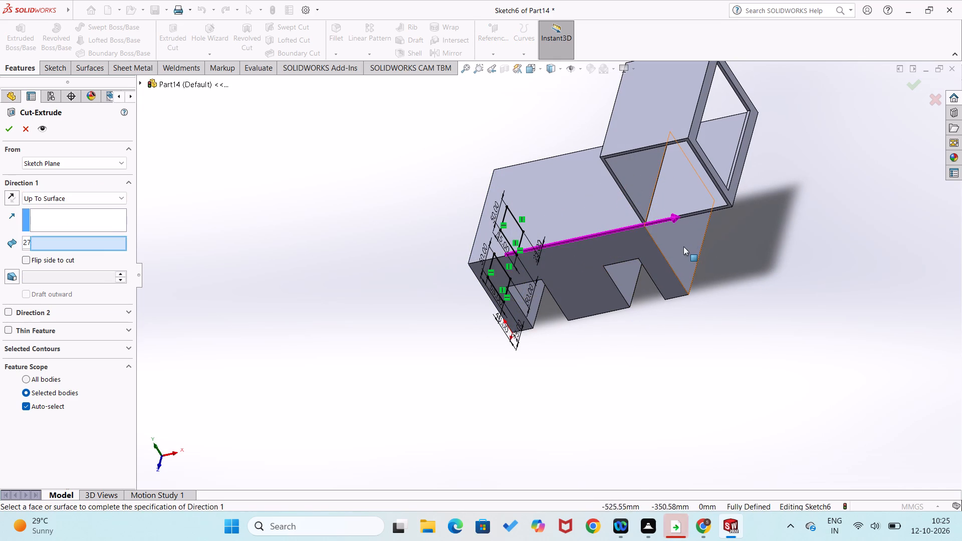
click(683, 246)
click(6, 131)
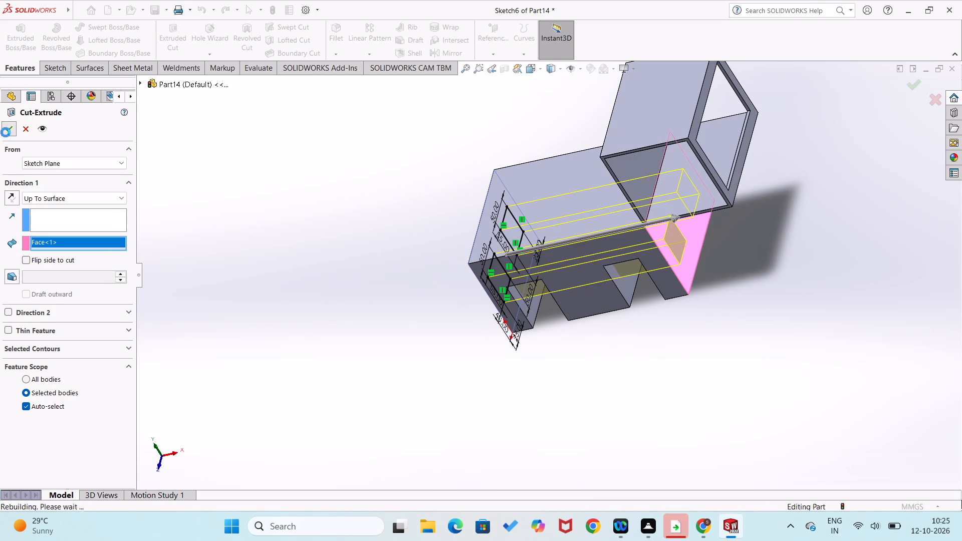
click(262, 339)
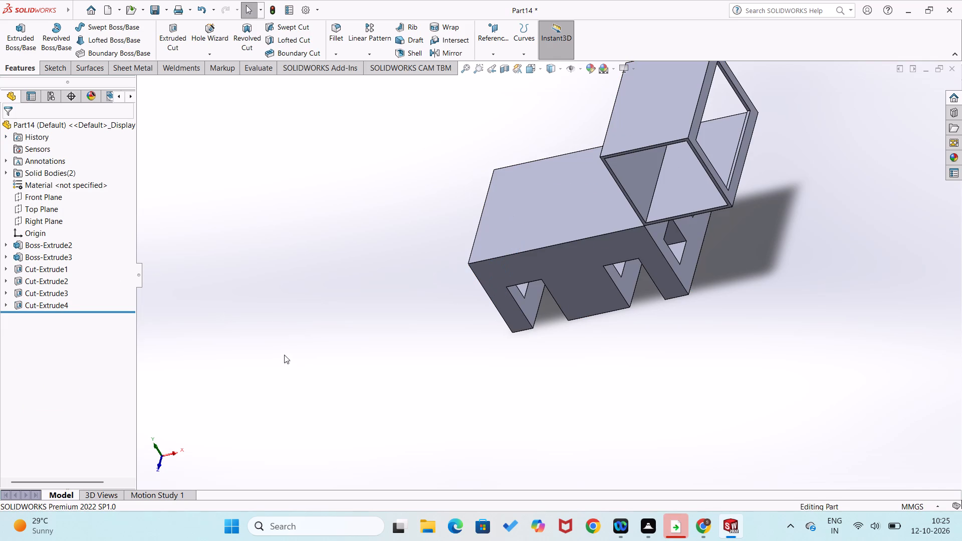
Sketch a corner rectangle about 15 mm high on the upper block's windowed end face, spanning its full width directly above the top edge.
middle_drag(308, 412, 512, 355)
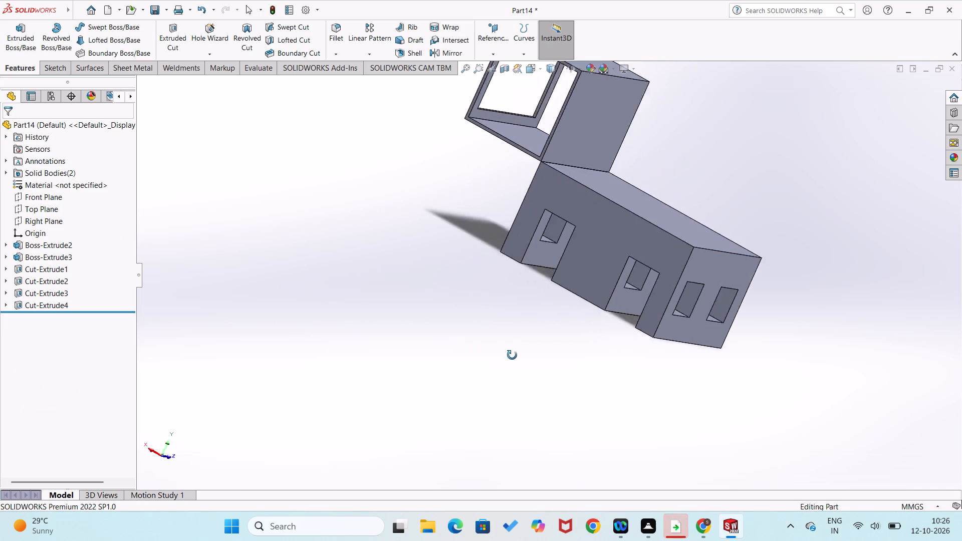
middle_drag(512, 355, 396, 483)
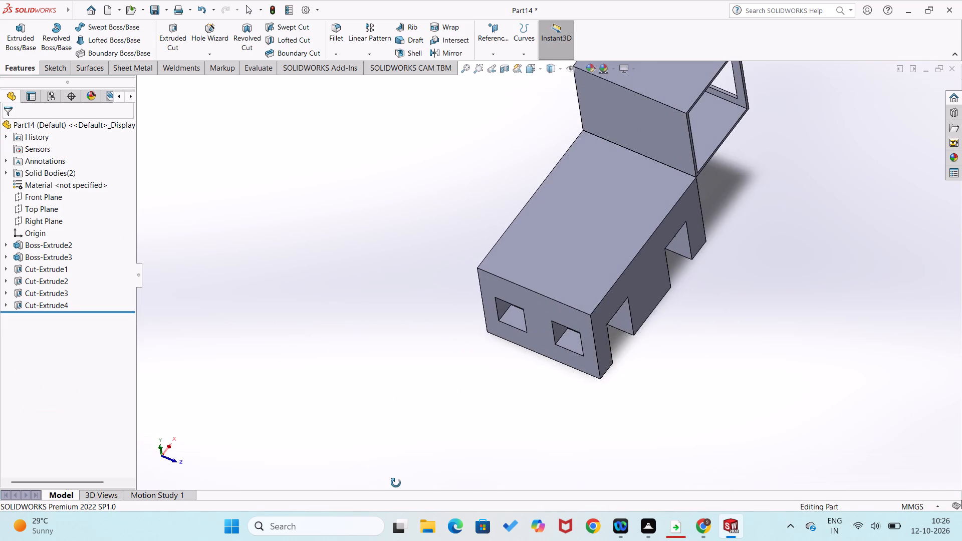
middle_drag(396, 483, 382, 469)
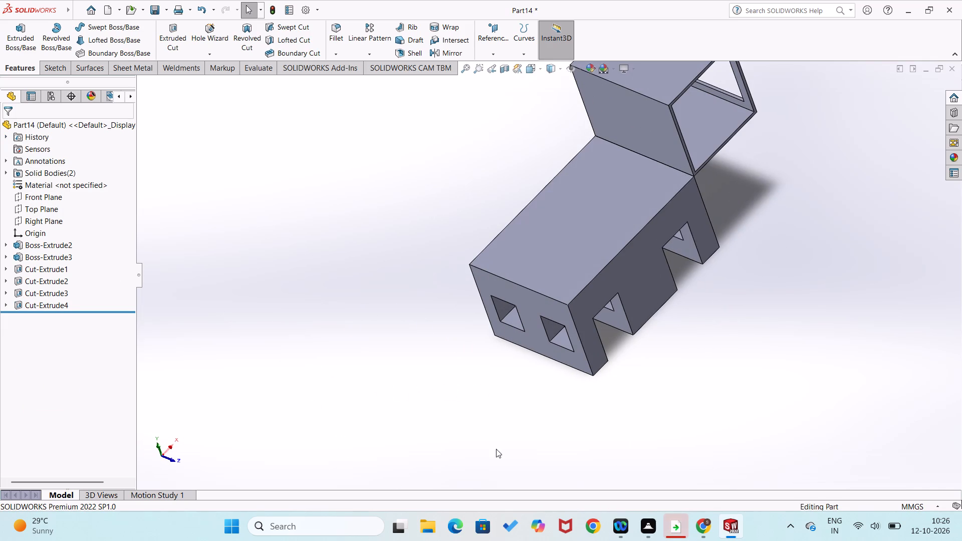
scroll(550, 477, up, 3)
middle_drag(603, 299, 591, 388)
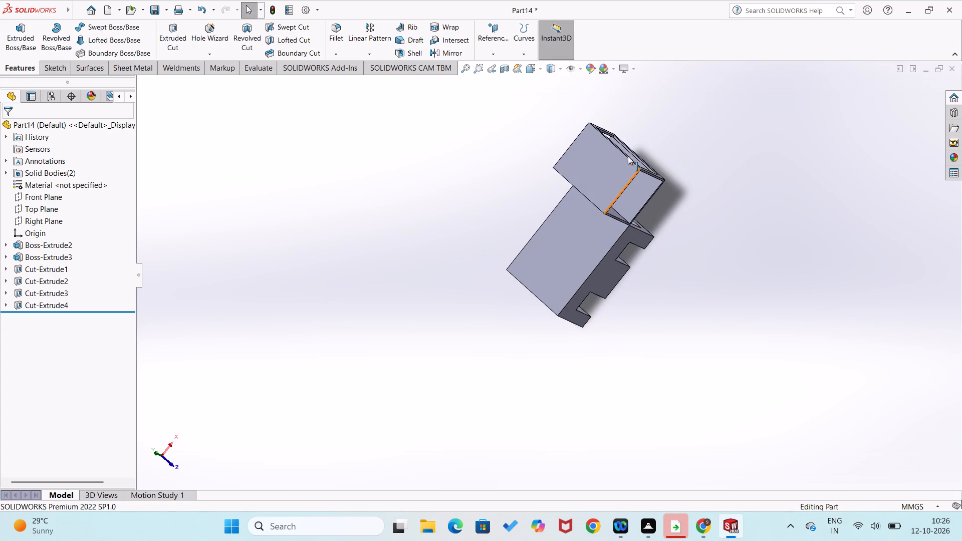
scroll(622, 261, down, 3)
middle_drag(603, 278, 516, 350)
right_click(512, 162)
click(544, 147)
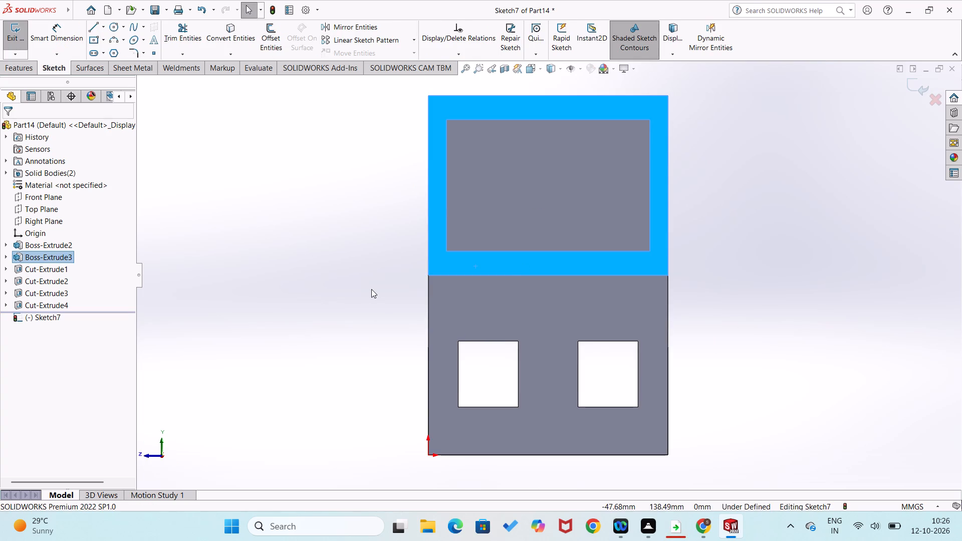
right_drag(352, 257, 344, 326)
scroll(404, 190, down, 4)
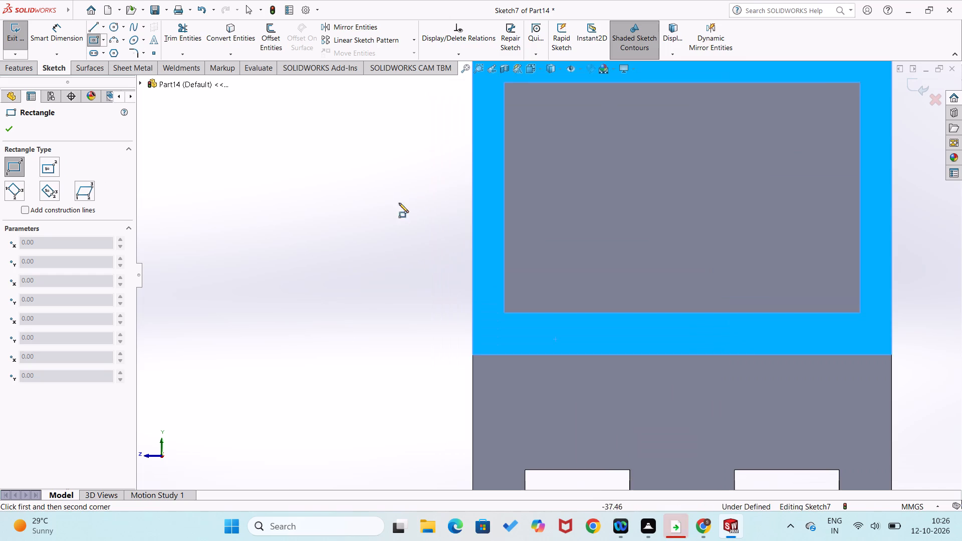
scroll(456, 252, up, 3)
scroll(552, 251, down, 2)
scroll(551, 250, up, 4)
scroll(556, 239, down, 3)
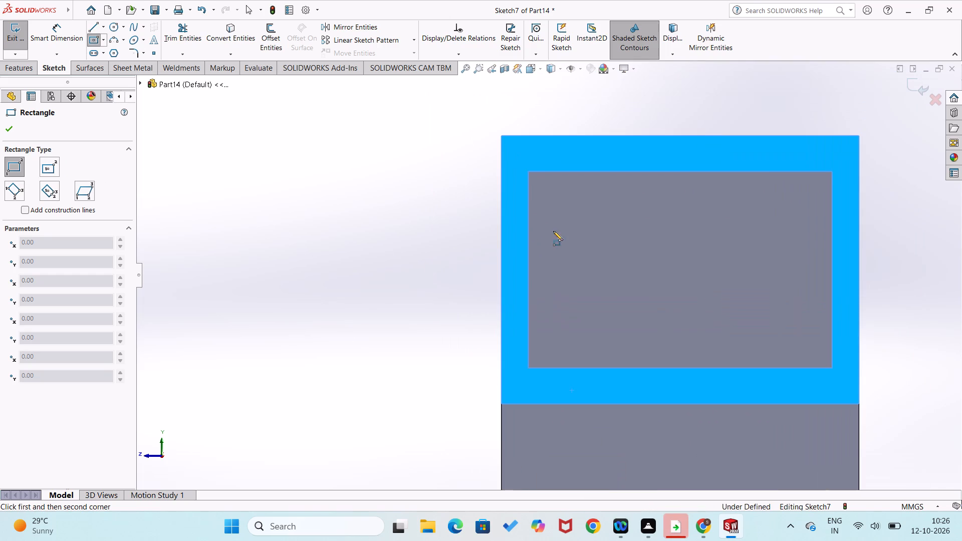
click(502, 138)
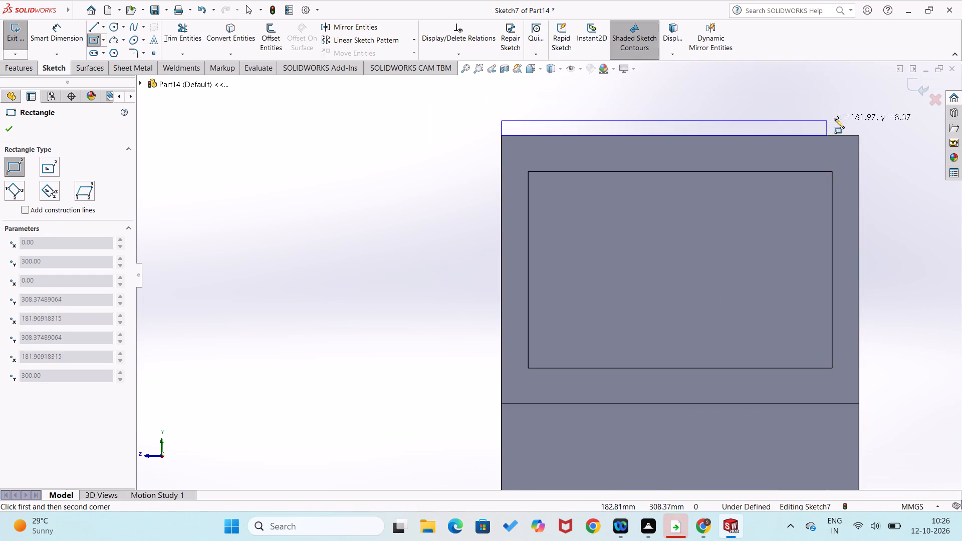
click(859, 109)
Dimension the height of the rectangle above the upper block's top edge to 15 mm.
right_drag(869, 155, 875, 142)
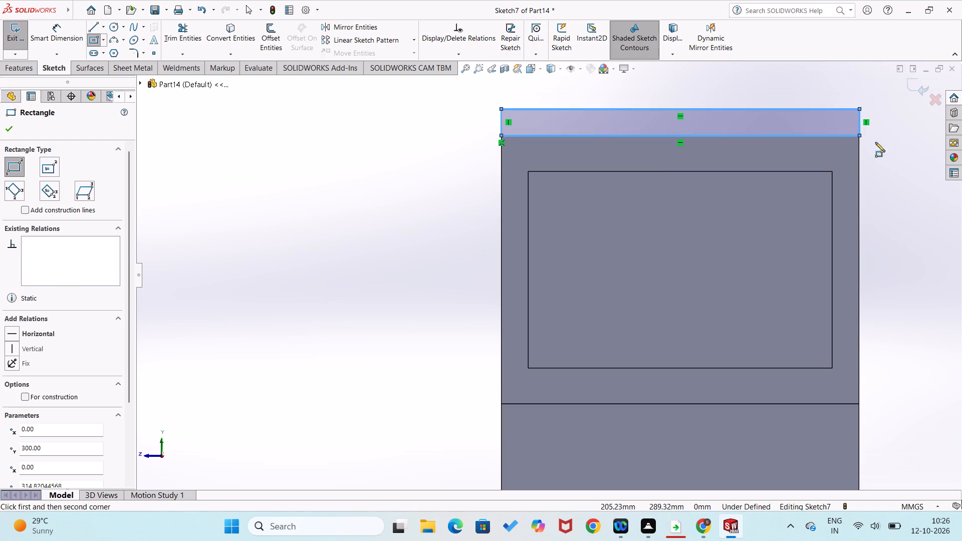
right_drag(875, 142, 873, 96)
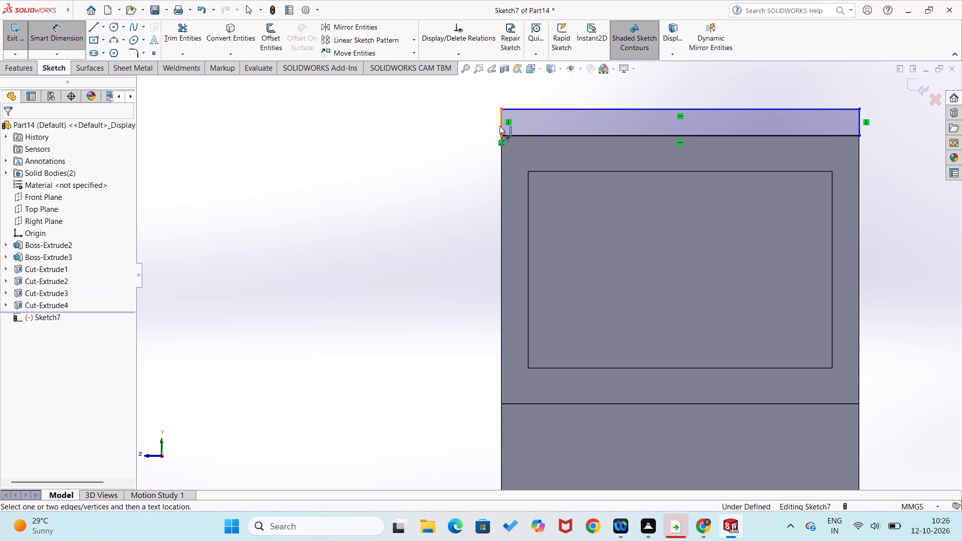
click(500, 126)
click(491, 127)
text(15)
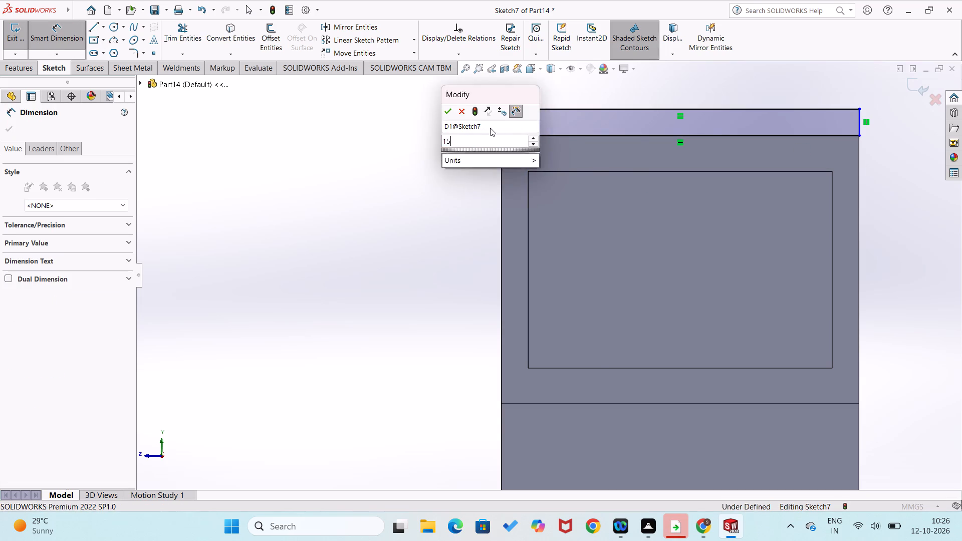
key(Return)
click(364, 229)
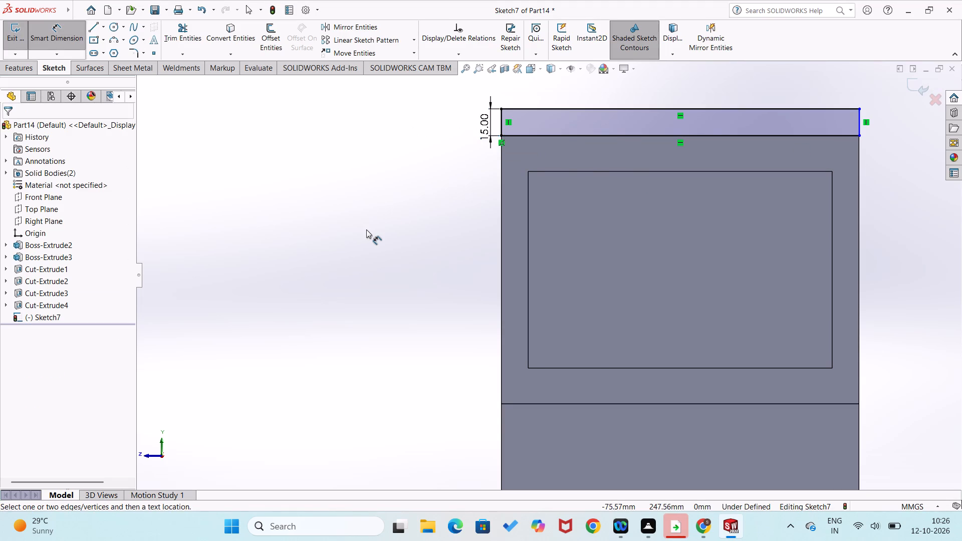
Extrude the rectangle as a 5 mm blind boss, with the direction reversed so it runs inward over the upper block's top.
middle_drag(366, 229, 430, 287)
scroll(297, 227, up, 2)
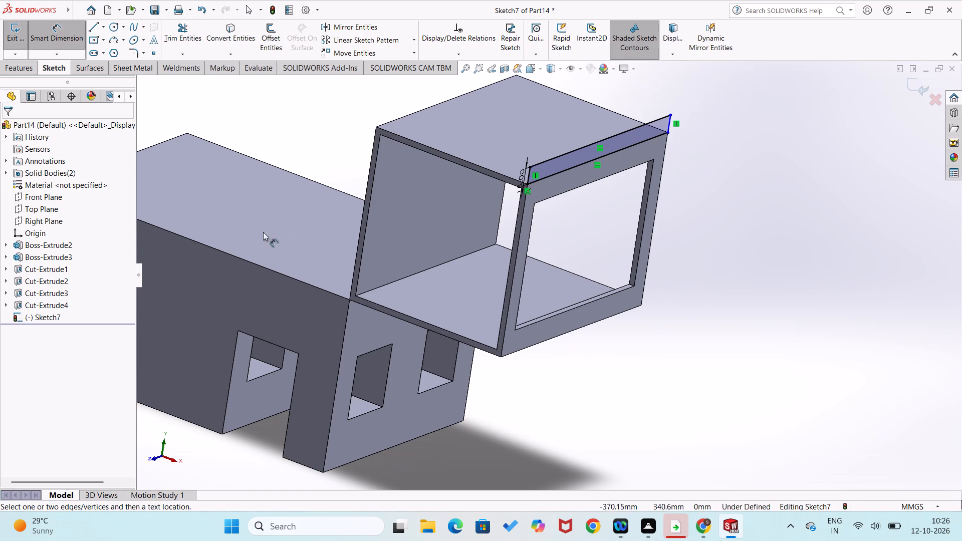
click(8, 81)
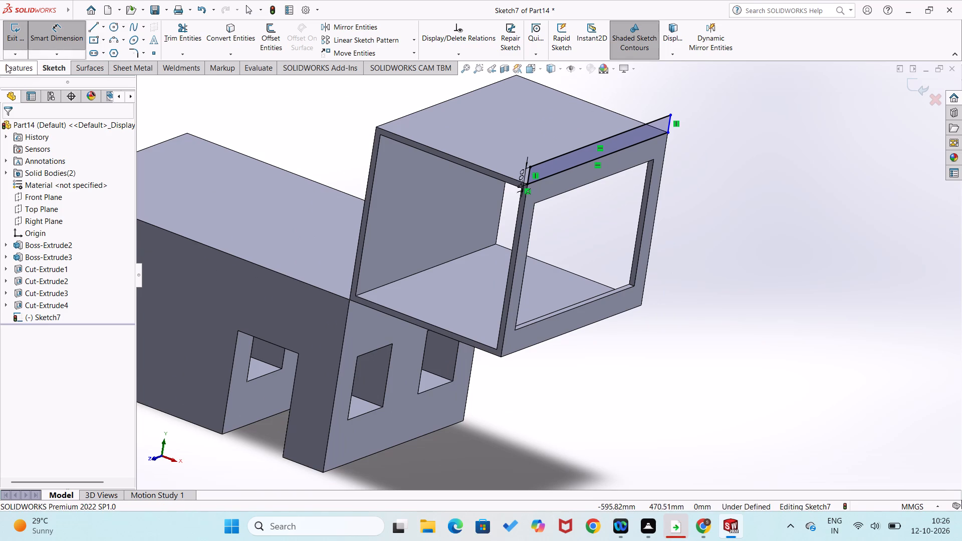
click(6, 65)
click(9, 37)
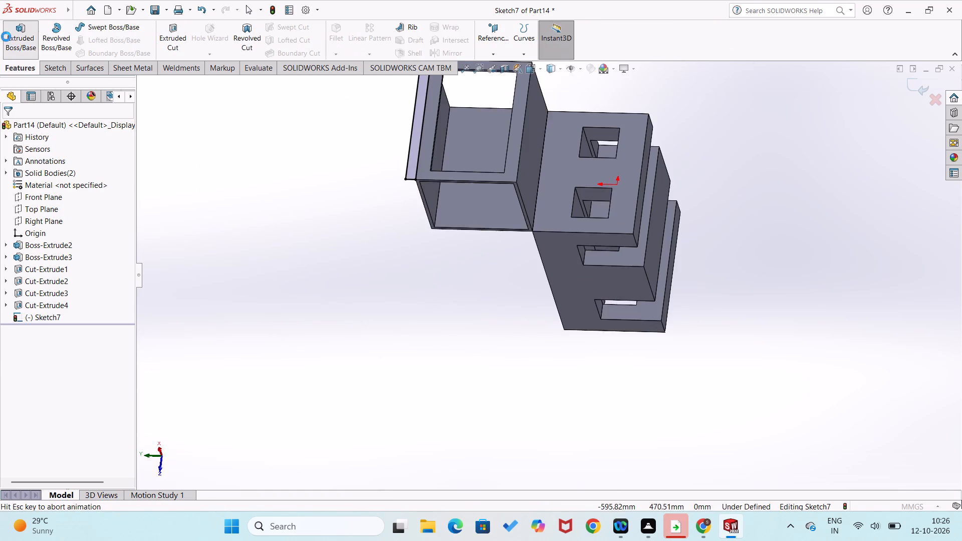
middle_drag(239, 246, 330, 284)
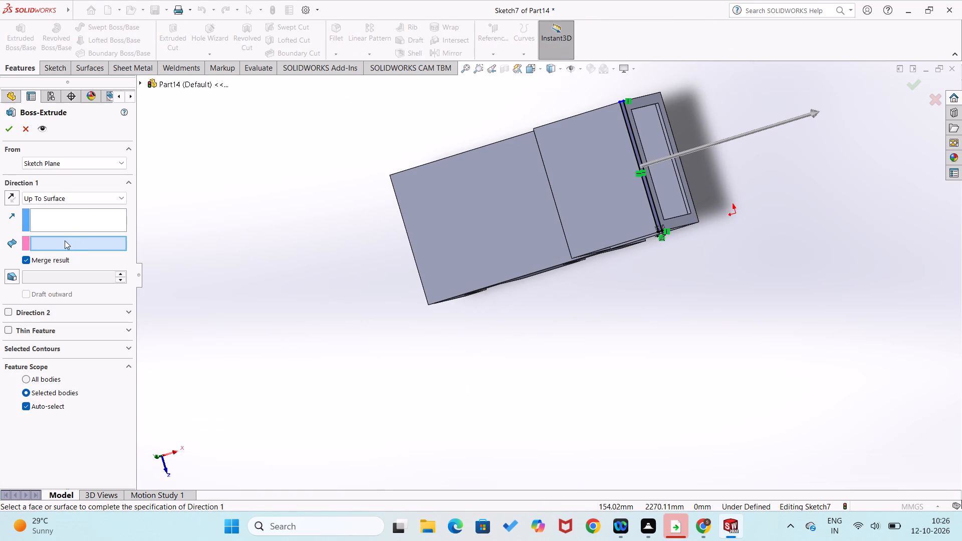
click(123, 196)
click(104, 209)
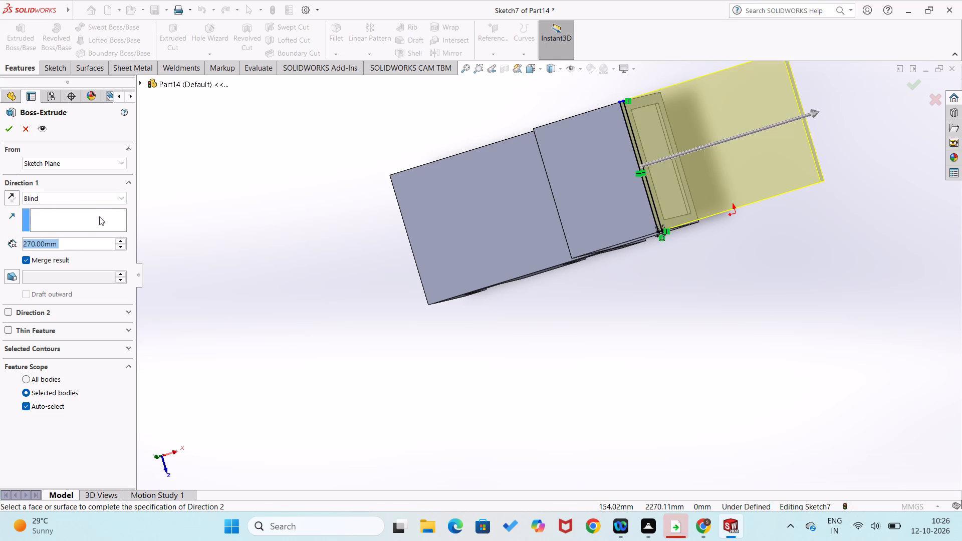
key(5)
key(Return)
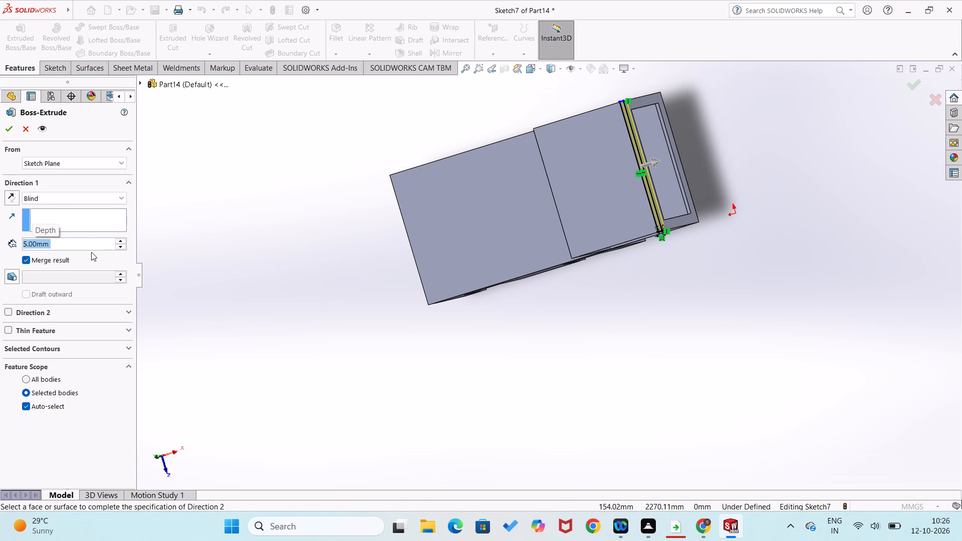
scroll(355, 415, up, 2)
middle_drag(489, 423, 514, 334)
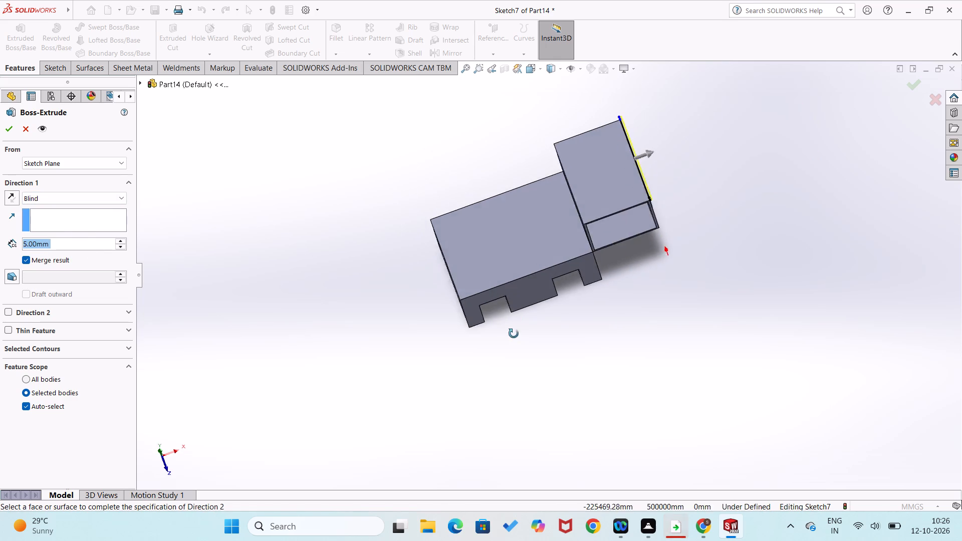
middle_drag(514, 334, 521, 319)
scroll(565, 295, down, 1)
click(18, 195)
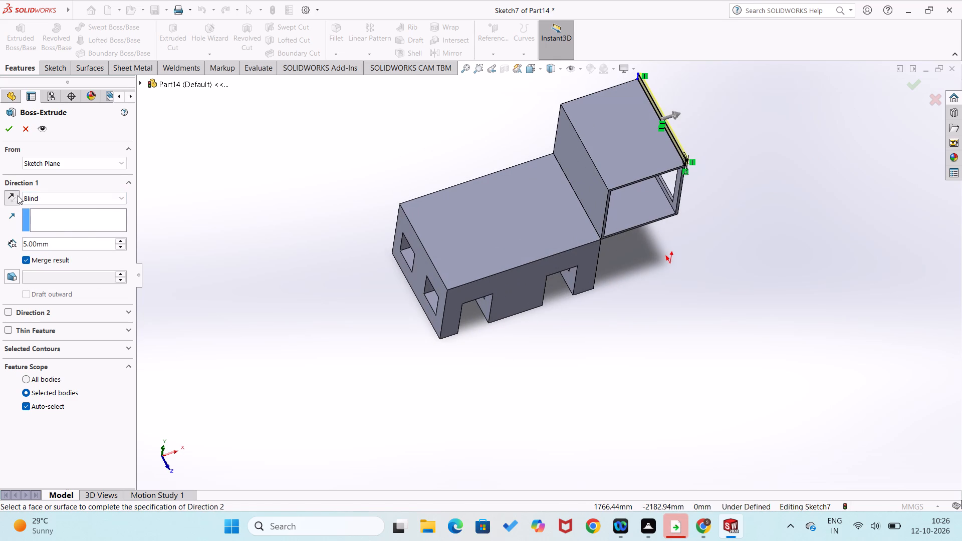
click(9, 132)
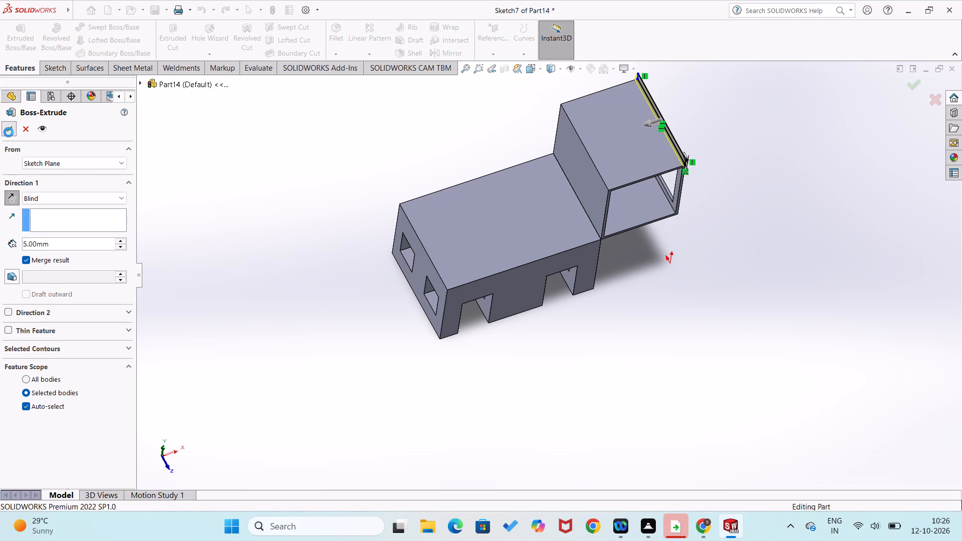
click(323, 355)
On the lower block's front face, sketch a rectangle about 145 mm wide above the upper block, from the new lip's inner base to the opposite edge.
scroll(451, 320, down, 3)
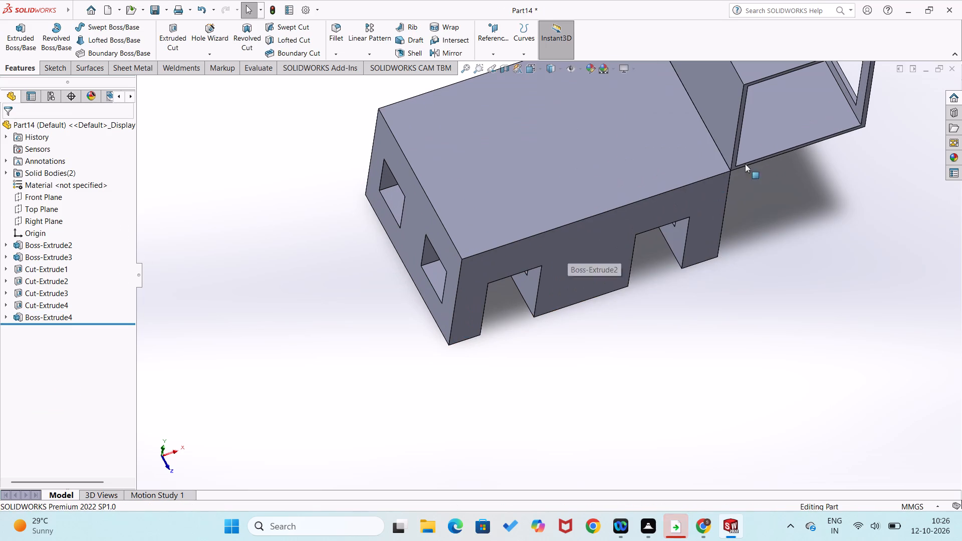
scroll(731, 168, down, 4)
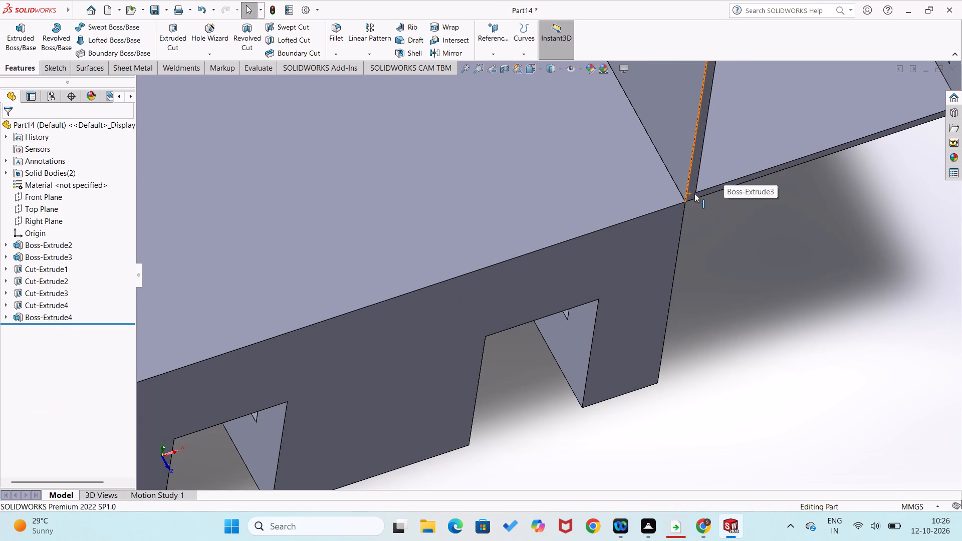
right_click(661, 258)
click(684, 244)
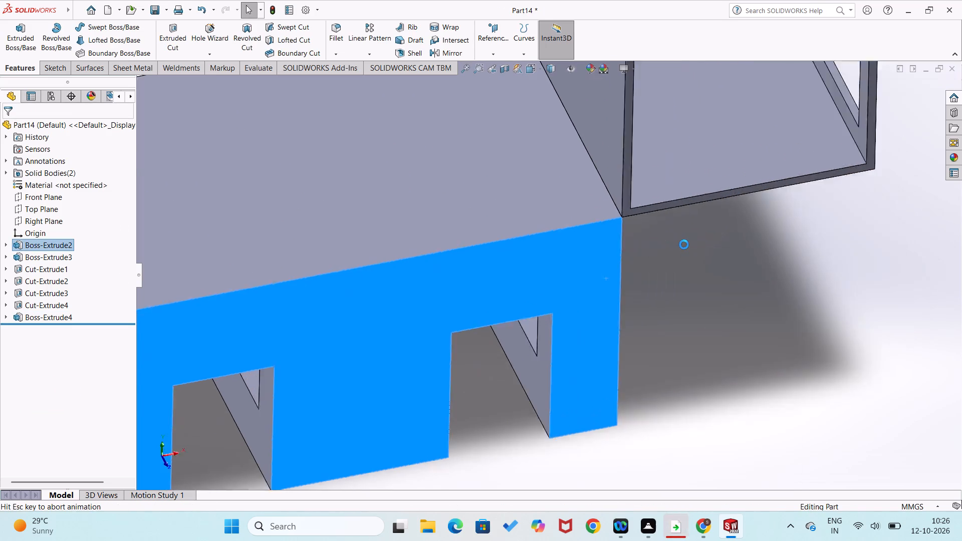
scroll(707, 174, down, 3)
scroll(706, 174, up, 2)
right_drag(760, 195, 765, 199)
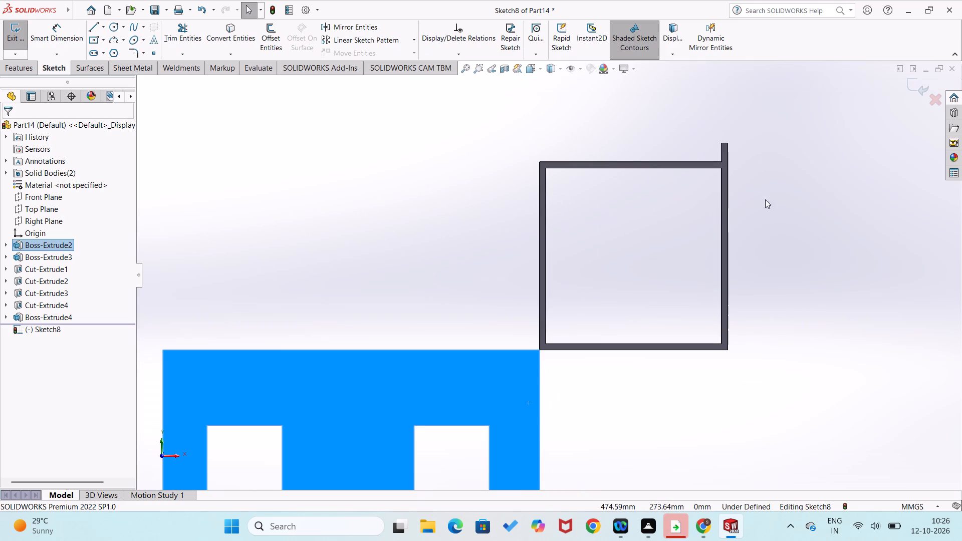
right_drag(765, 199, 748, 265)
click(722, 162)
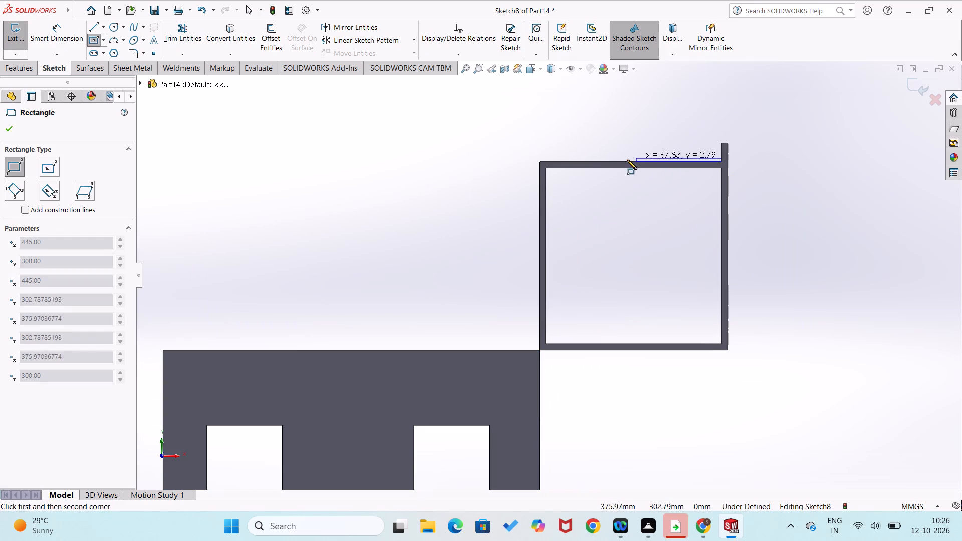
click(540, 143)
Dimension the height of the new rectangle above the upper block to 15 mm.
right_drag(479, 186, 519, 107)
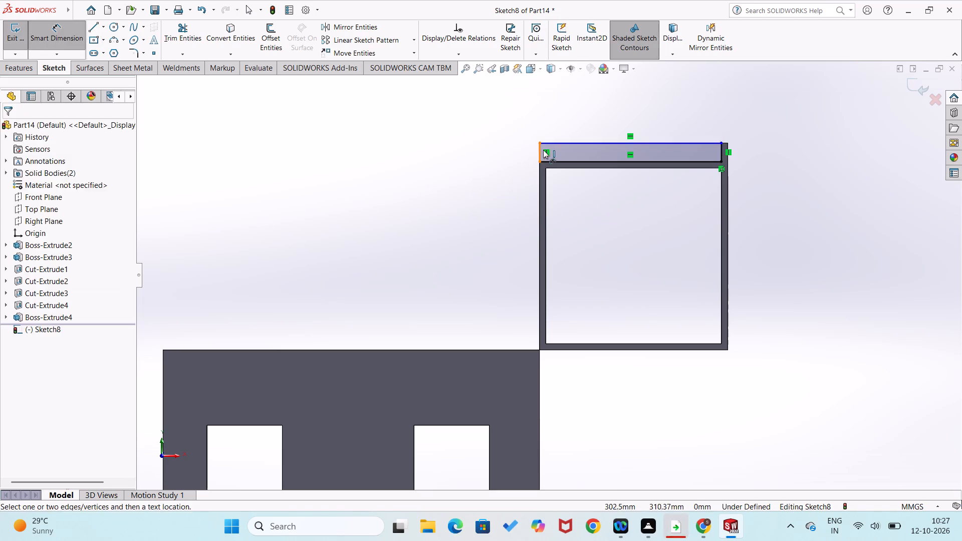
click(540, 154)
click(514, 160)
text(15)
key(Return)
click(470, 221)
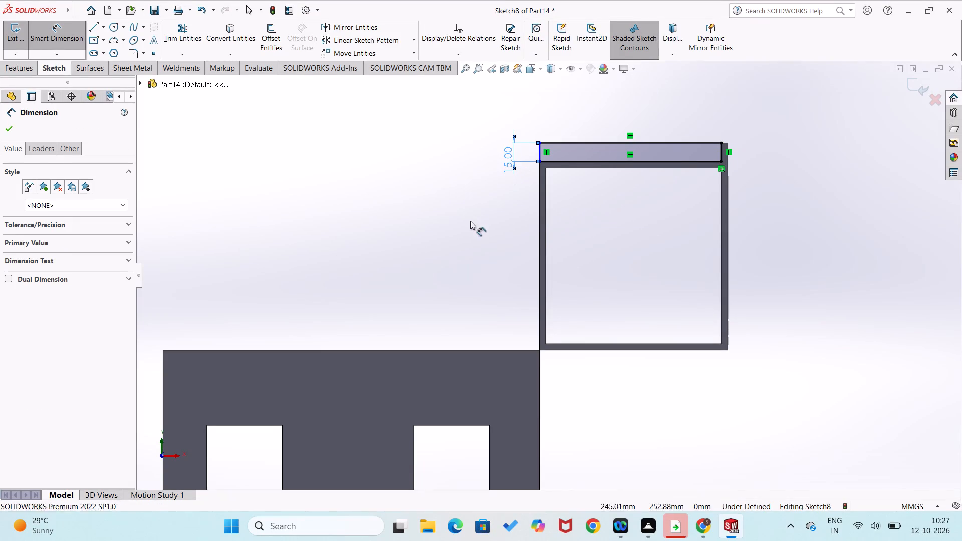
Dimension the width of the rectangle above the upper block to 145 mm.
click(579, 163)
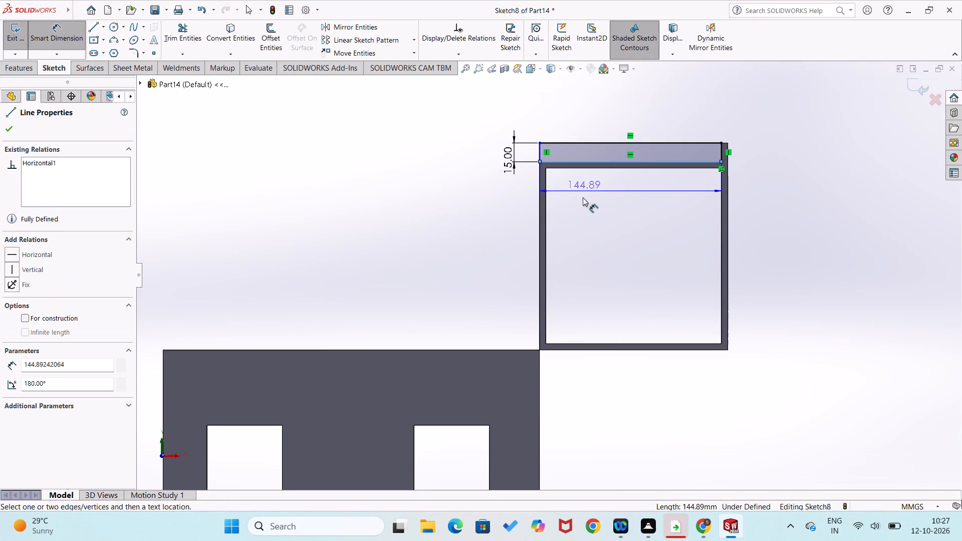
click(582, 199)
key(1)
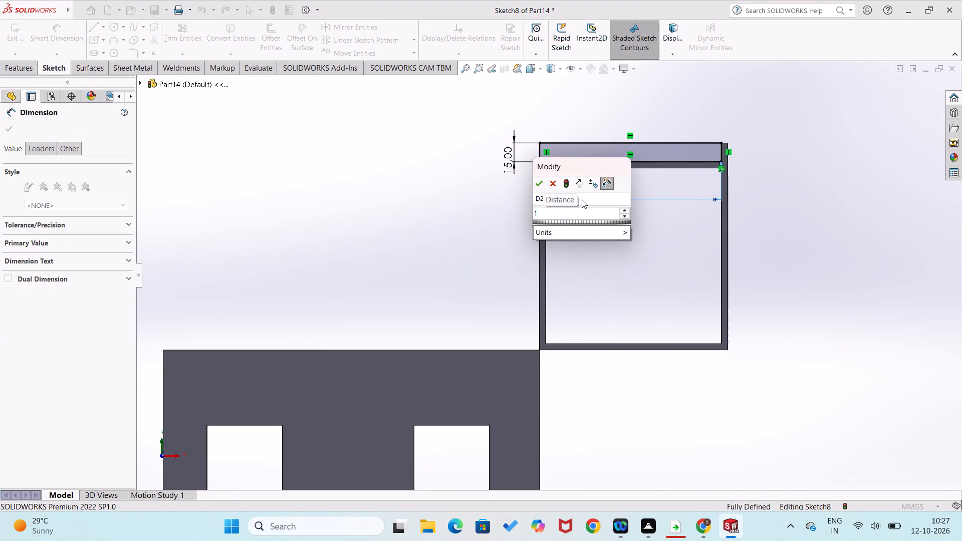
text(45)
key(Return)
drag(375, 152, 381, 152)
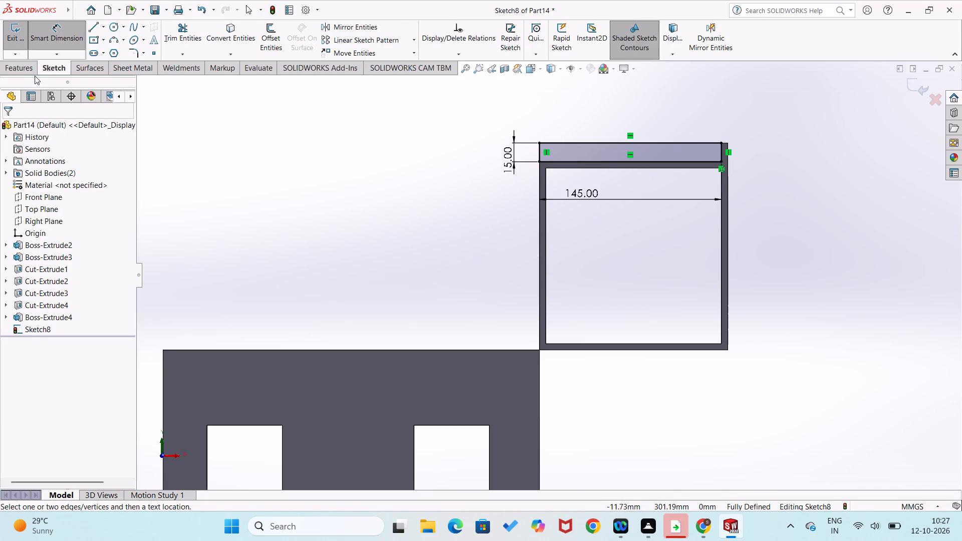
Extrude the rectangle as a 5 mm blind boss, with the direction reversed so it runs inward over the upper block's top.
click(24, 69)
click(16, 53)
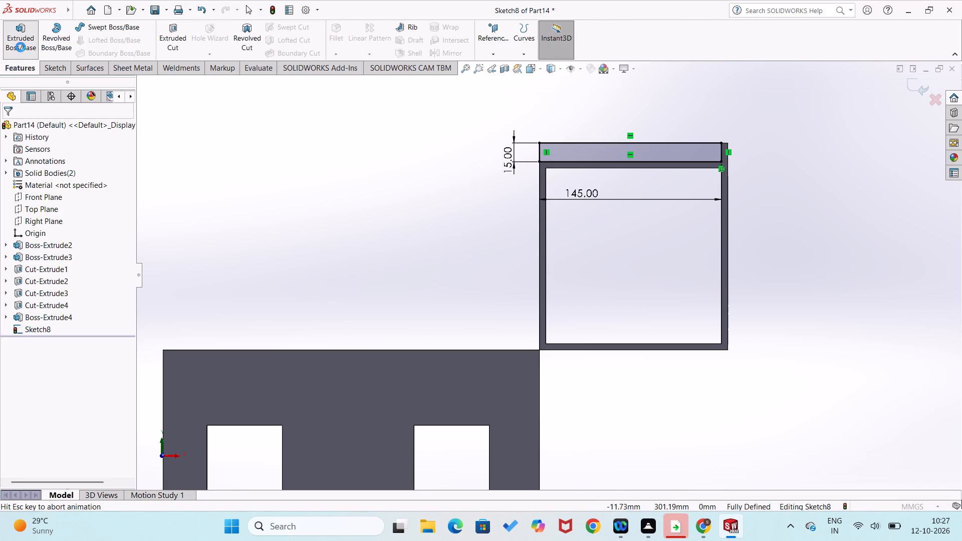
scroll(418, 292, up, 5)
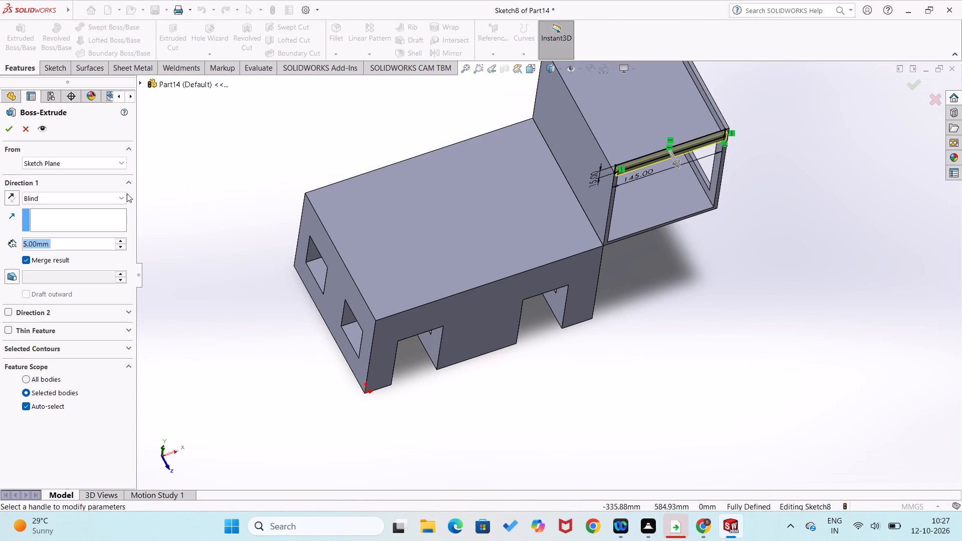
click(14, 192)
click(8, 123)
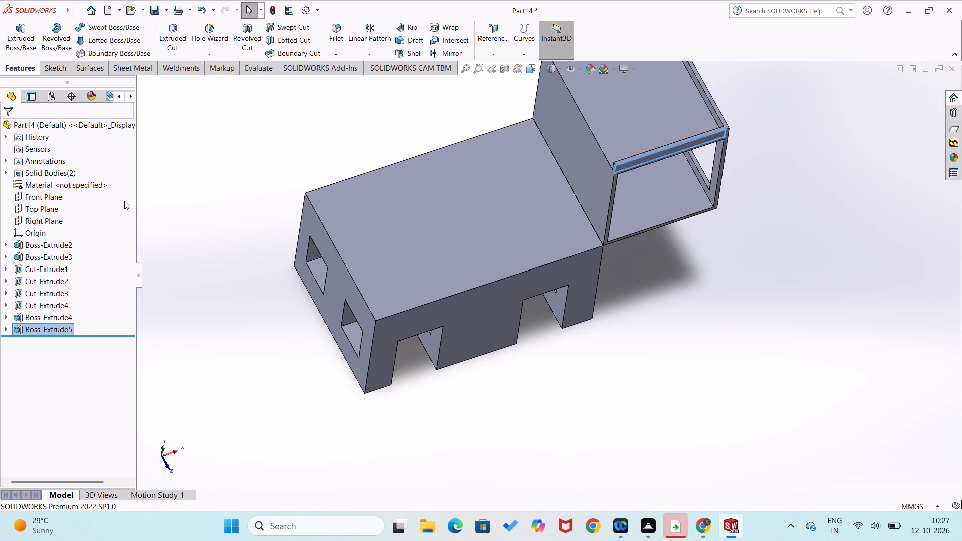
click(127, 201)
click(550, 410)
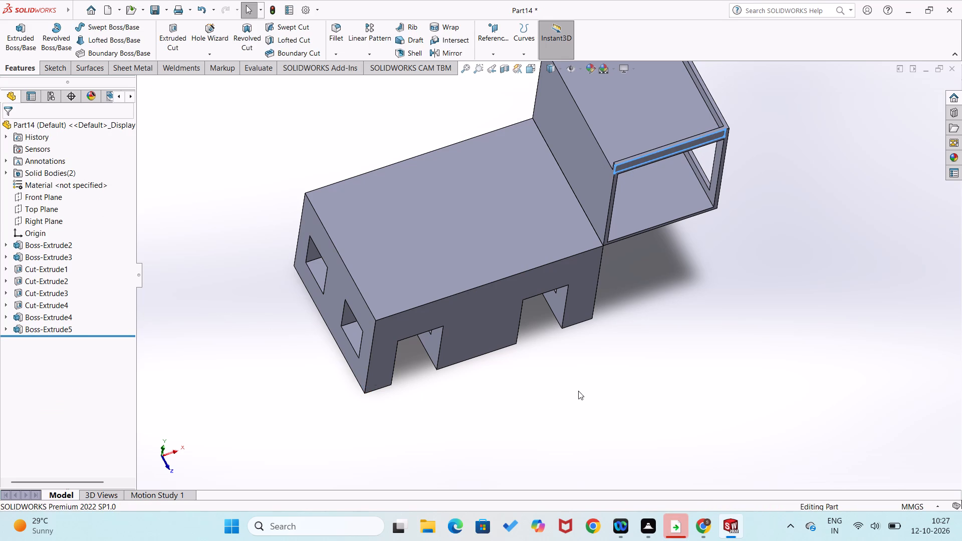
Examine the two-block part from several angles, checking the raised lips and the openings.
middle_click(582, 384)
scroll(582, 384, up, 2)
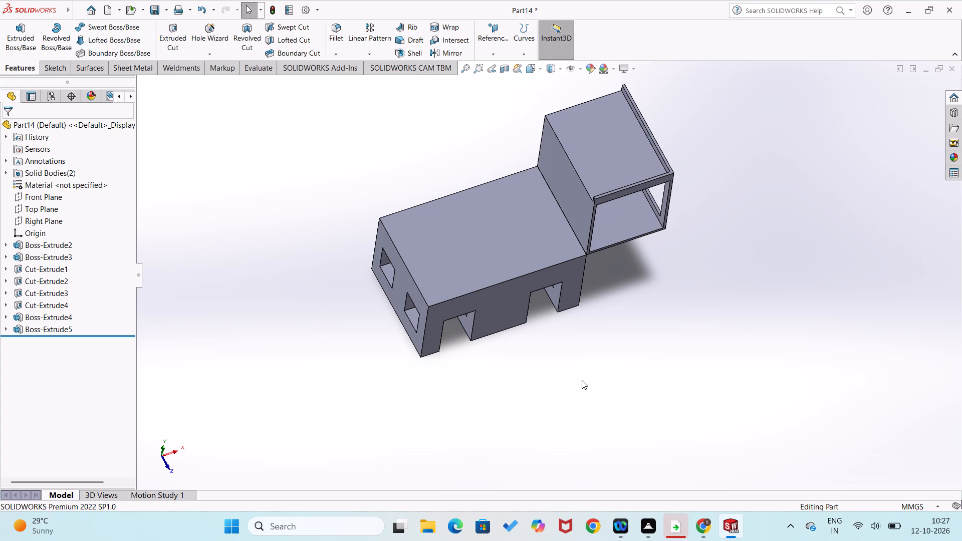
middle_drag(671, 340, 646, 282)
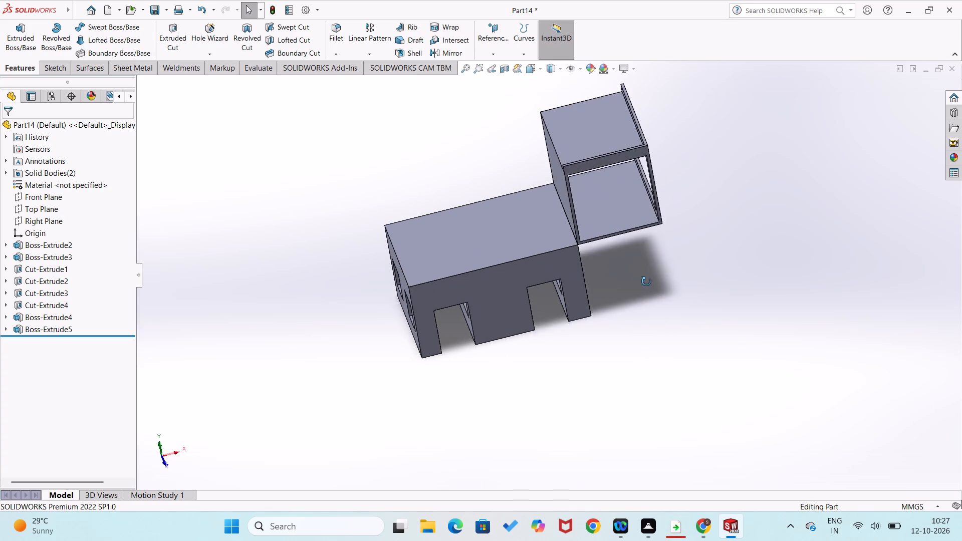
middle_drag(646, 282, 649, 270)
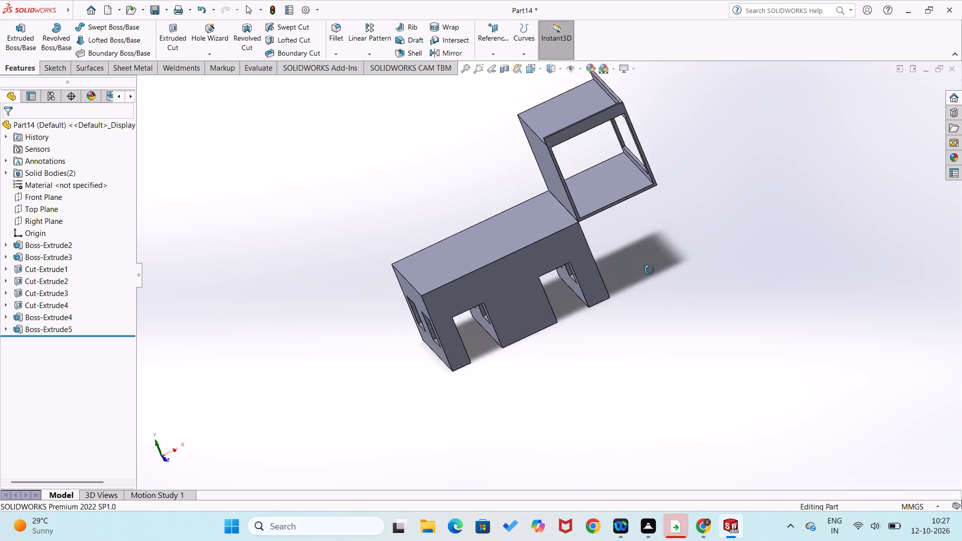
middle_drag(649, 270, 585, 359)
middle_click(585, 359)
middle_click(587, 358)
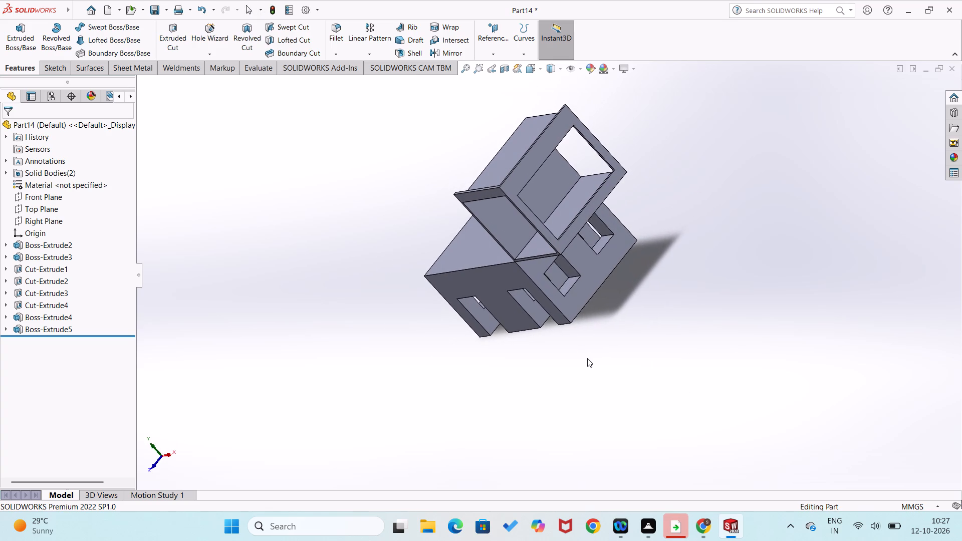
middle_click(587, 358)
middle_drag(585, 423, 702, 385)
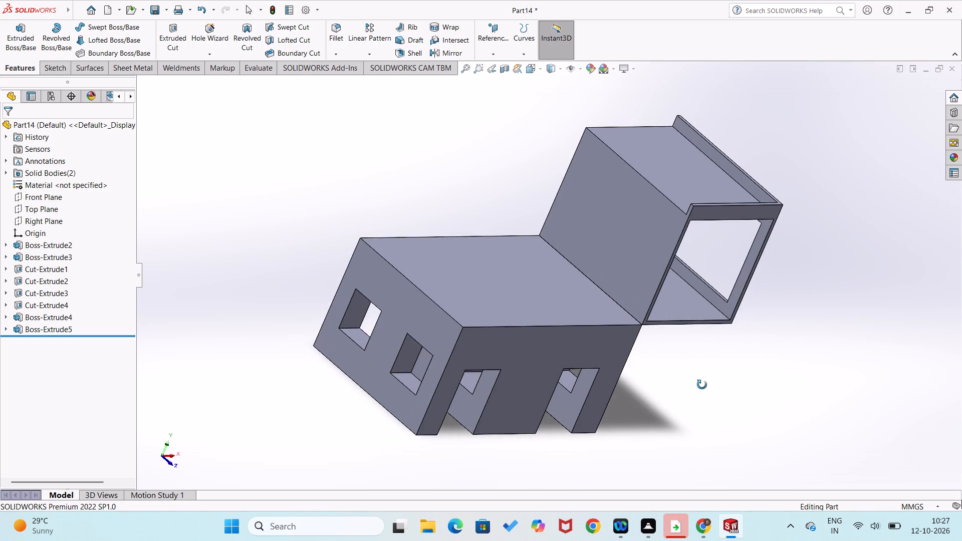
middle_drag(702, 385, 678, 371)
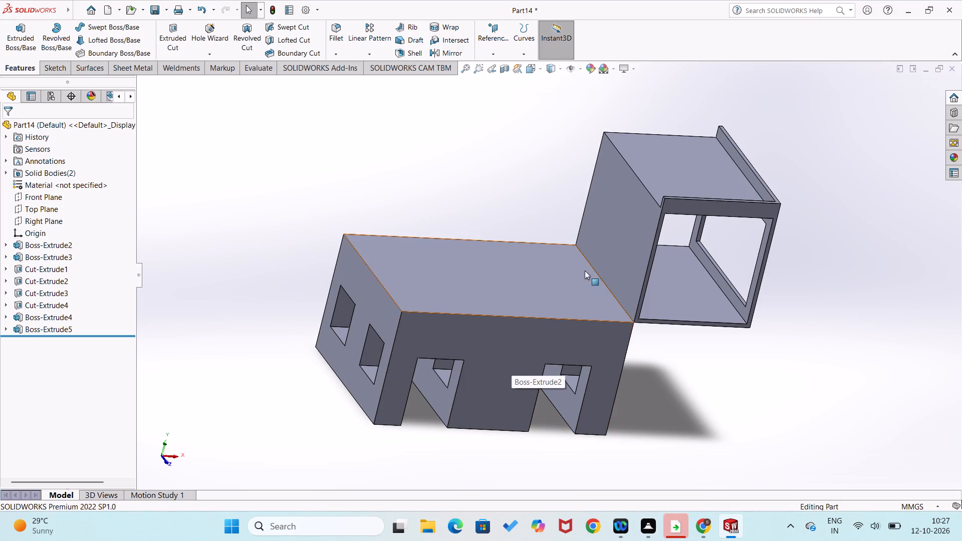
Close the two-block part without saving its changes.
click(952, 71)
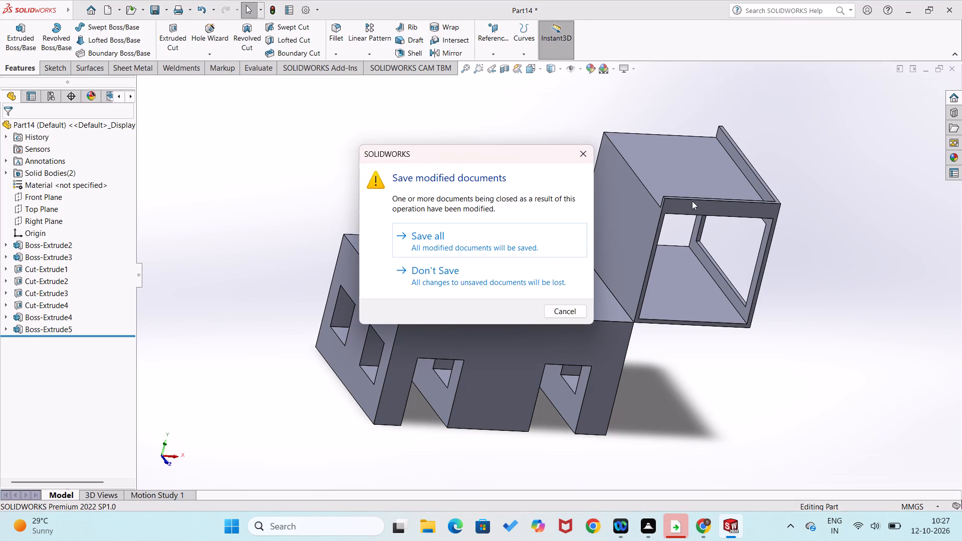
click(529, 279)
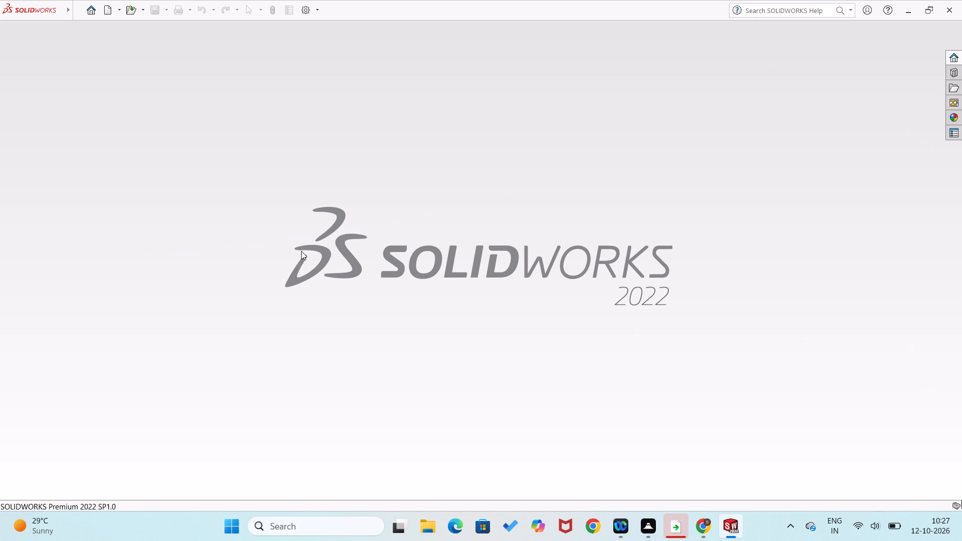
Create a new part document.
click(95, 10)
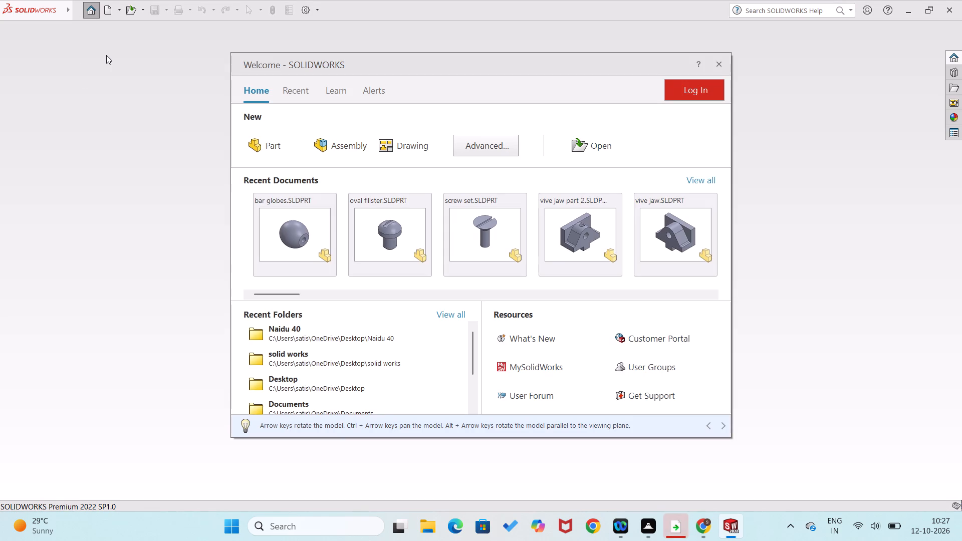
click(273, 160)
click(273, 140)
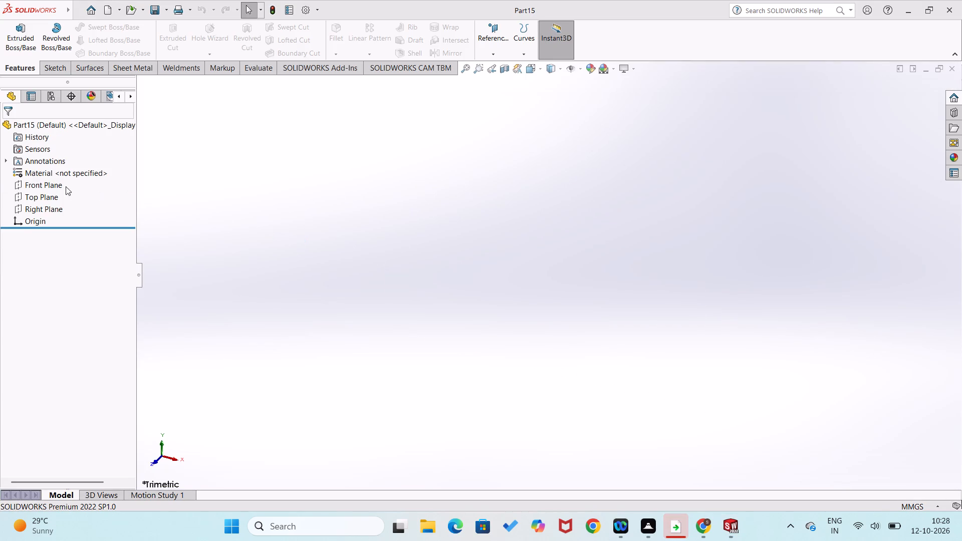
On the Front Plane, sketch a closed L-shaped profile about 62 mm high, with its outer corner at the origin.
right_click(40, 182)
click(47, 172)
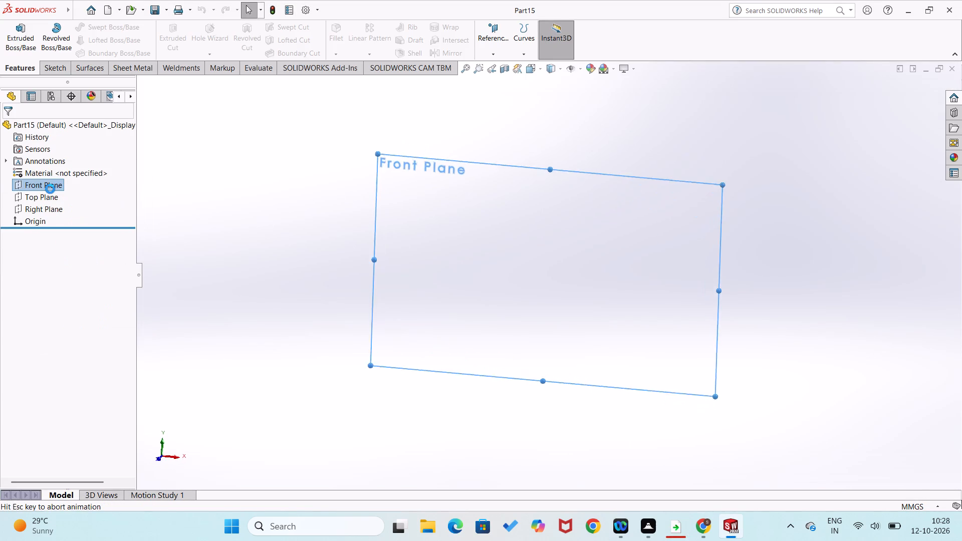
right_drag(521, 267, 506, 333)
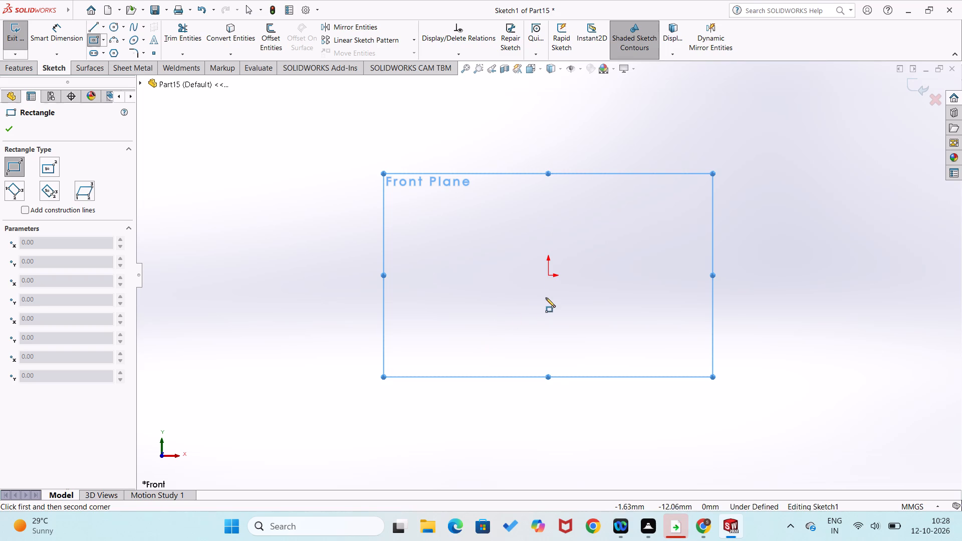
right_drag(565, 315, 520, 374)
right_drag(550, 347, 483, 337)
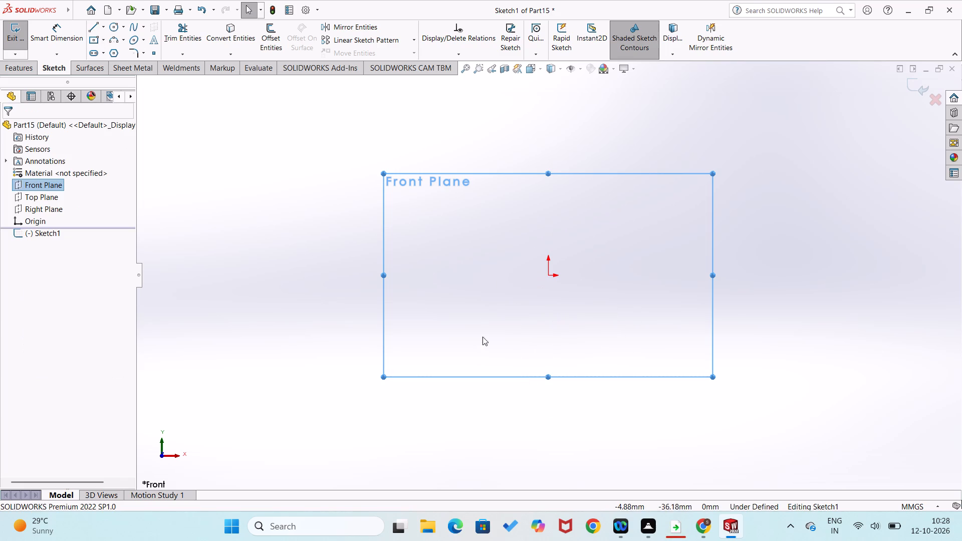
right_drag(483, 337, 480, 336)
click(548, 274)
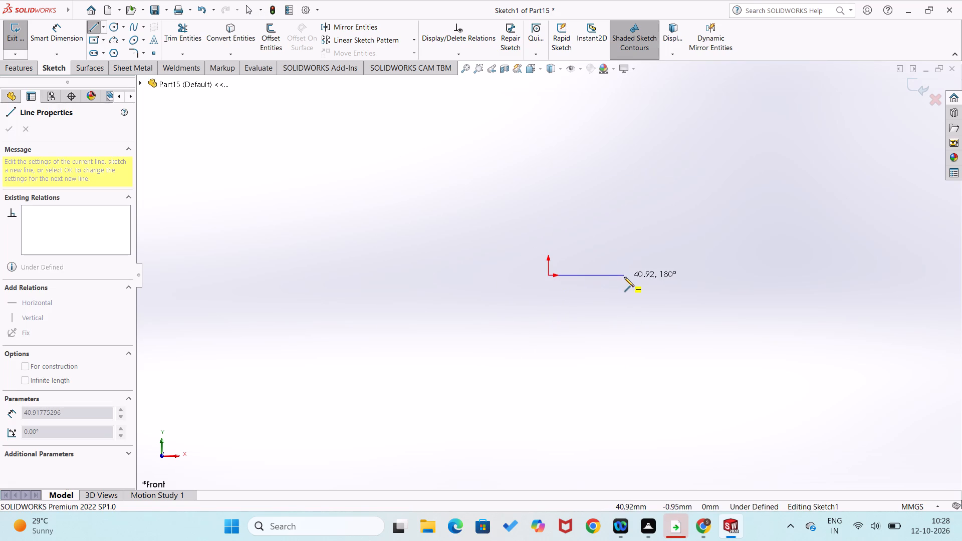
click(633, 277)
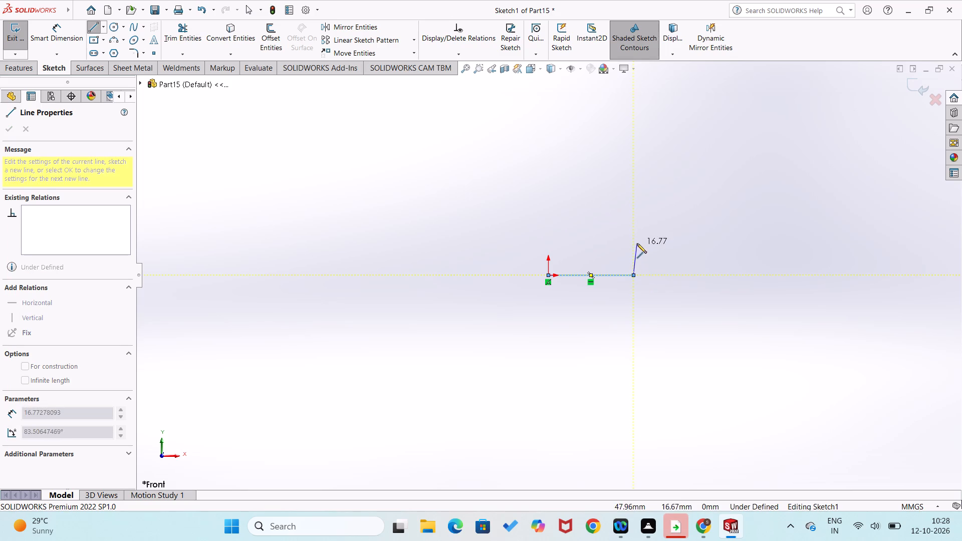
click(633, 242)
click(579, 241)
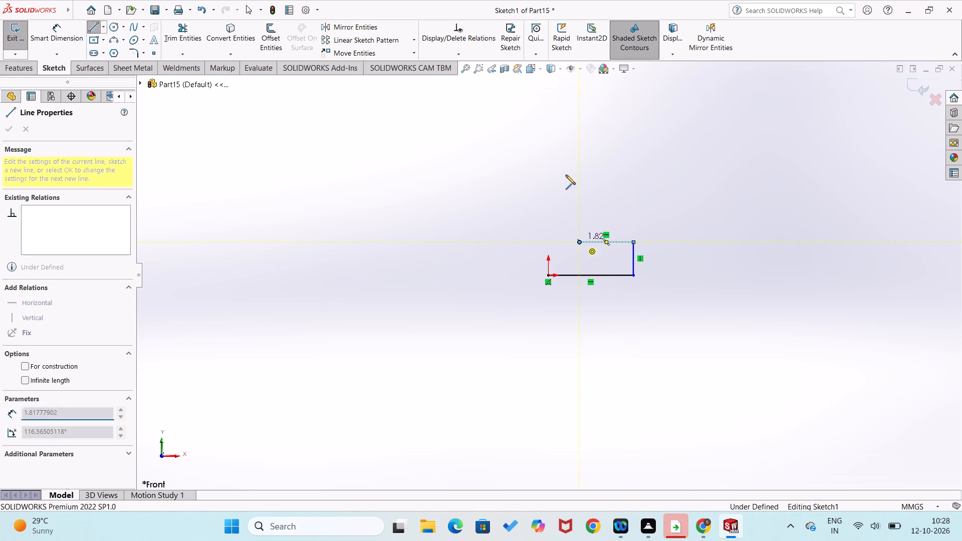
click(579, 161)
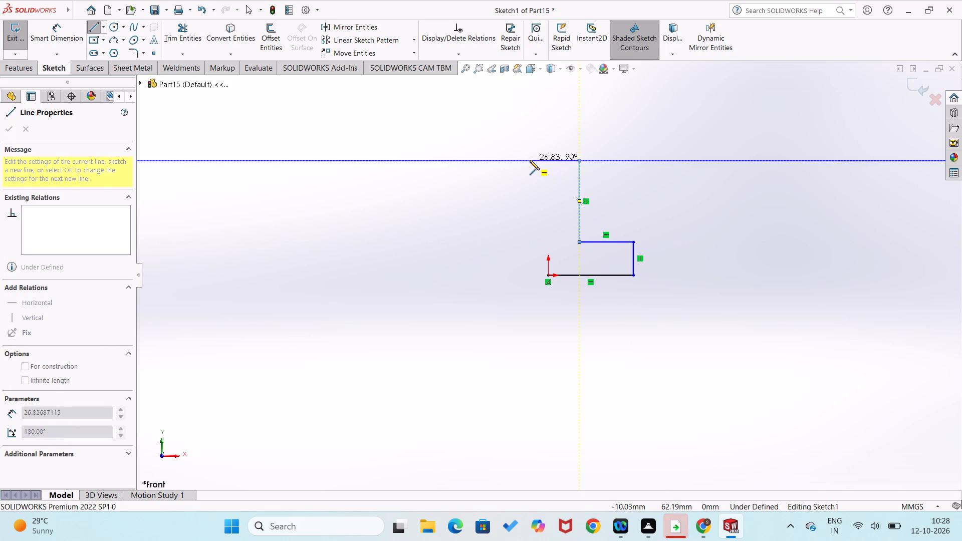
click(549, 162)
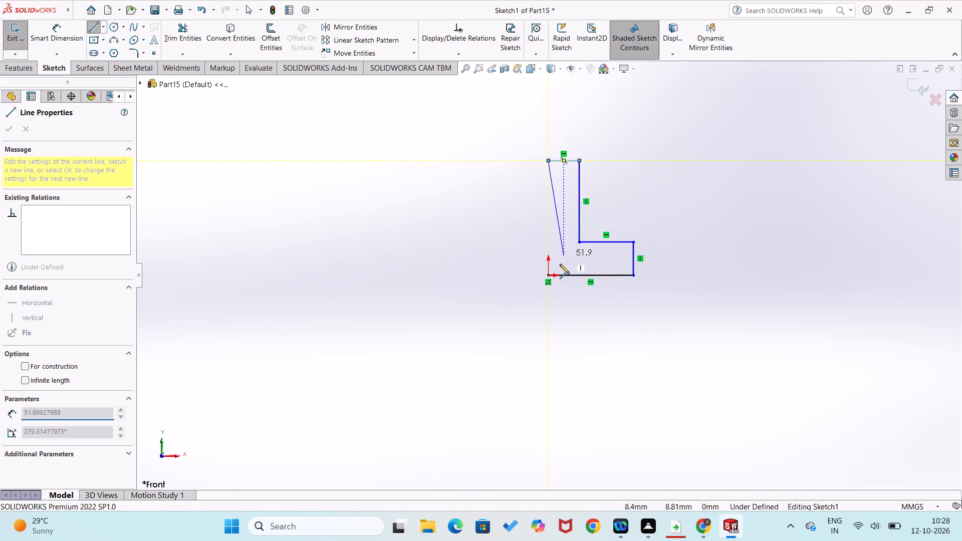
click(547, 275)
Dimension the L profile's base width to 32 mm and its overall height to 36 mm.
right_drag(515, 315, 519, 227)
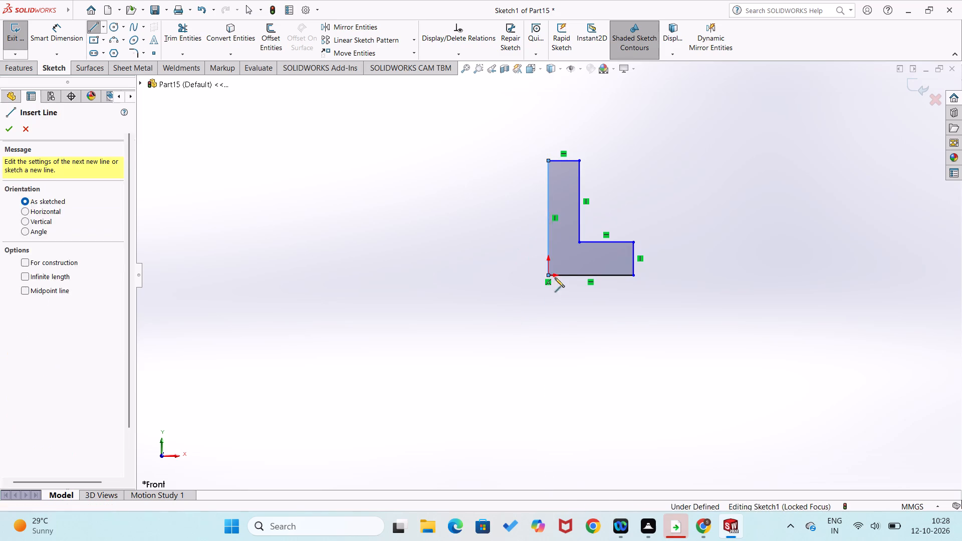
click(563, 276)
click(563, 306)
text(32)
key(Return)
click(548, 238)
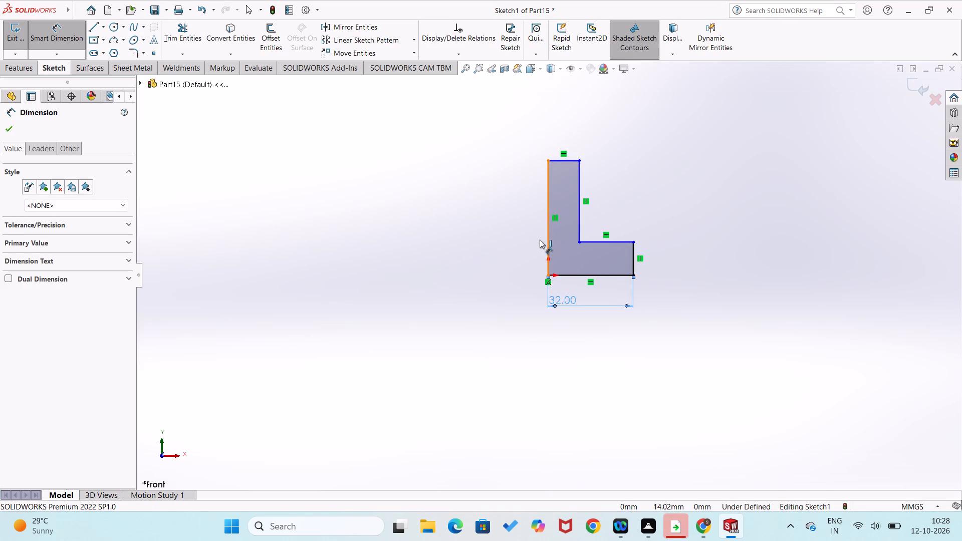
click(521, 239)
text(36)
key(Return)
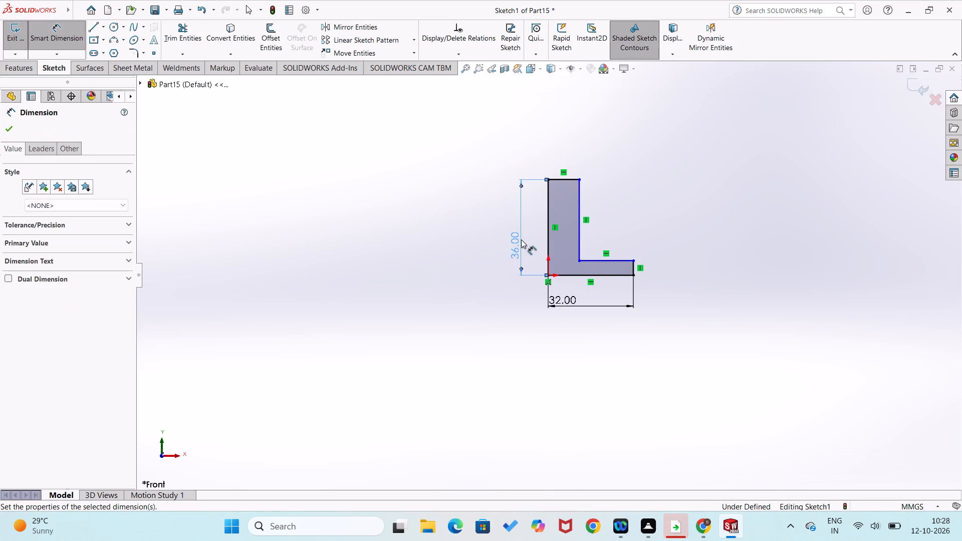
click(468, 268)
Dimension the thickness of both the horizontal and the vertical leg of the L profile to 10 mm.
click(635, 269)
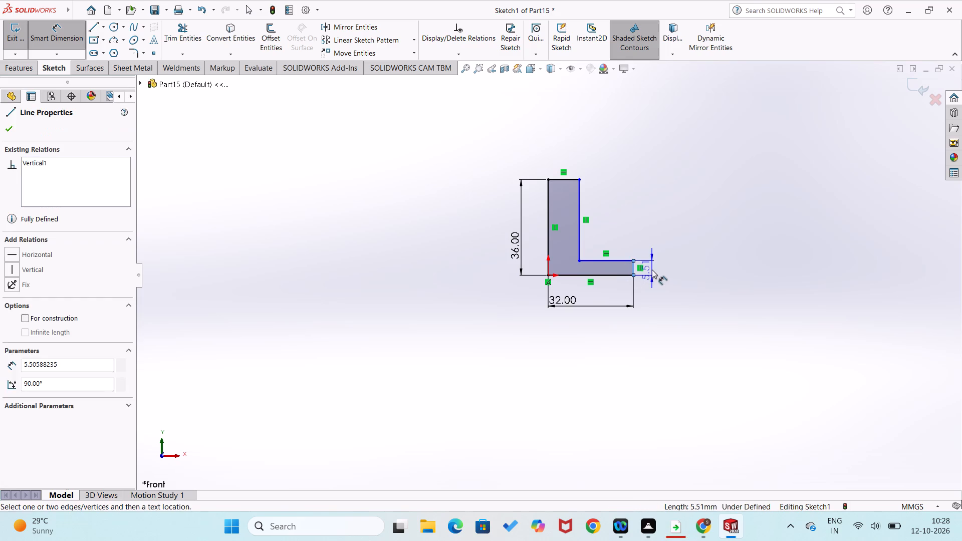
click(656, 269)
text(10)
key(Return)
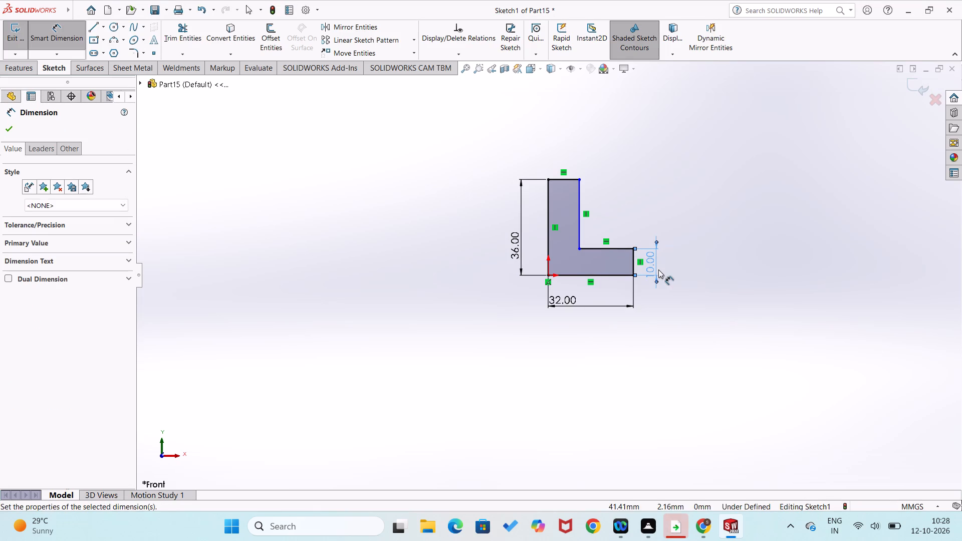
click(568, 178)
click(567, 154)
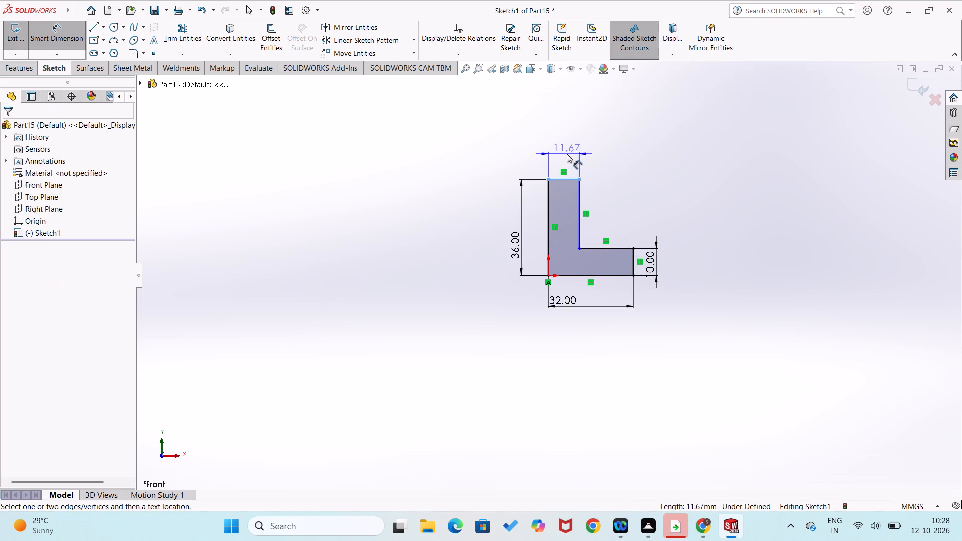
text(10)
key(Return)
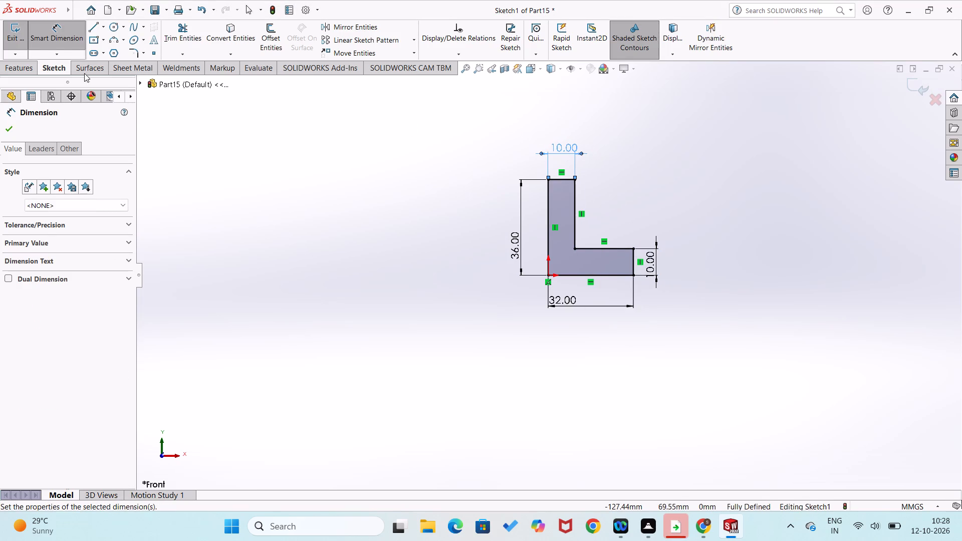
Extrude the L-shaped profile 64 mm in the reversed direction from the sketch plane.
click(21, 66)
click(19, 43)
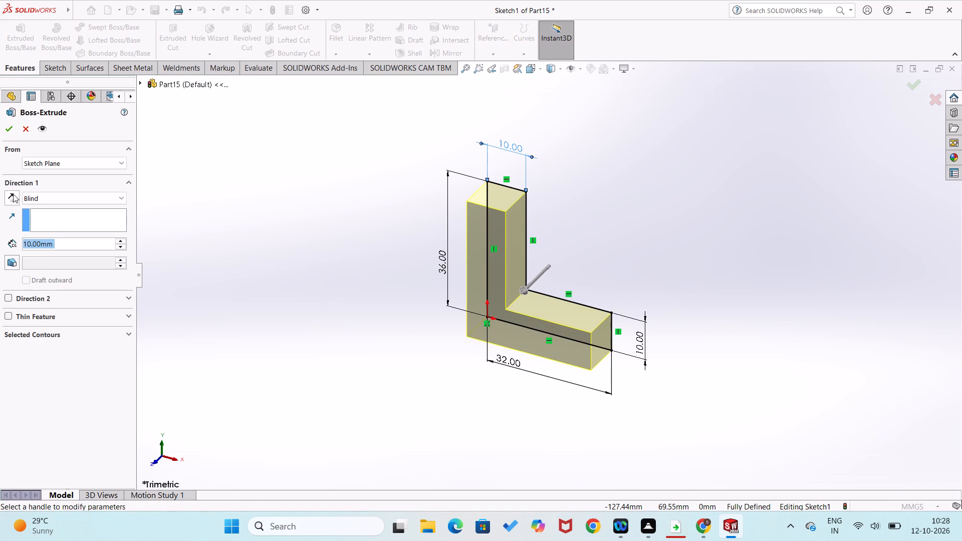
click(12, 195)
drag(61, 240, 24, 251)
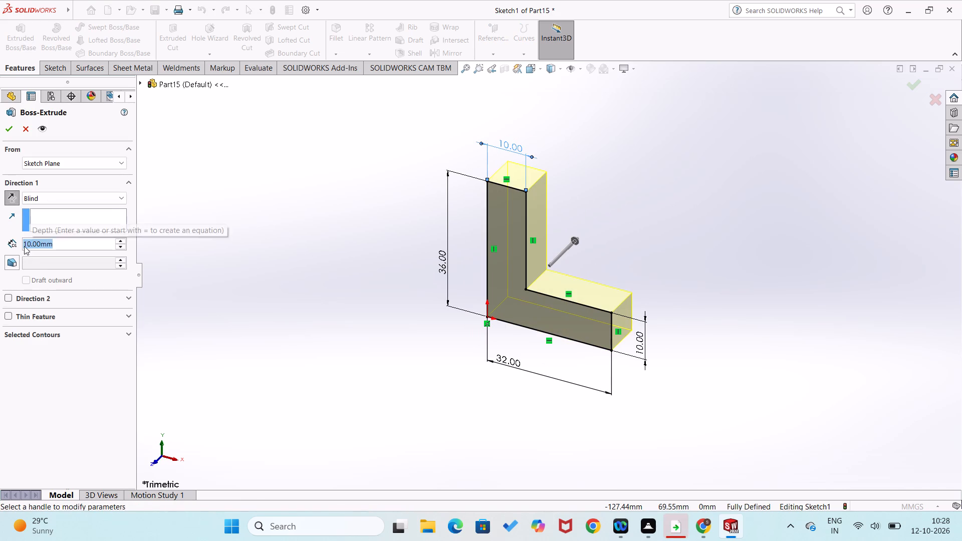
text(64)
key(Return)
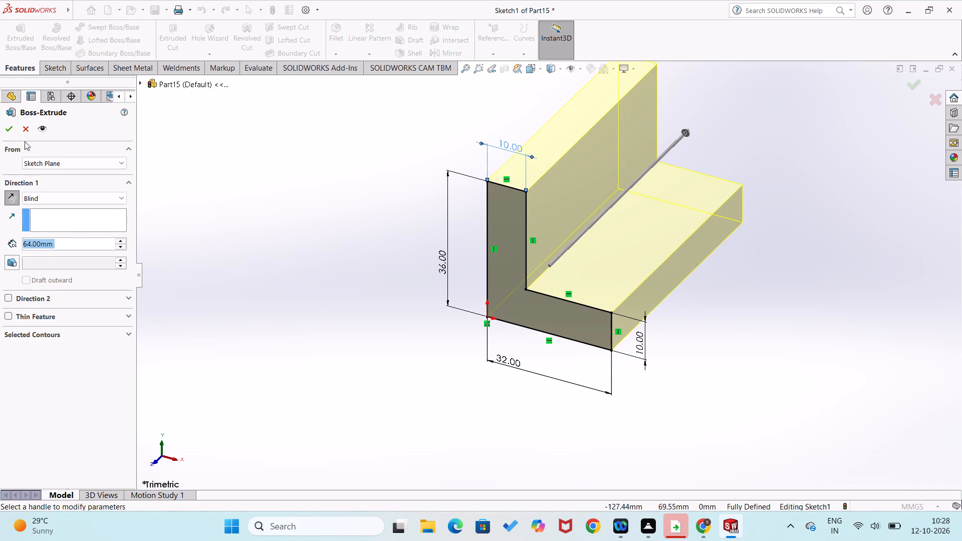
click(9, 128)
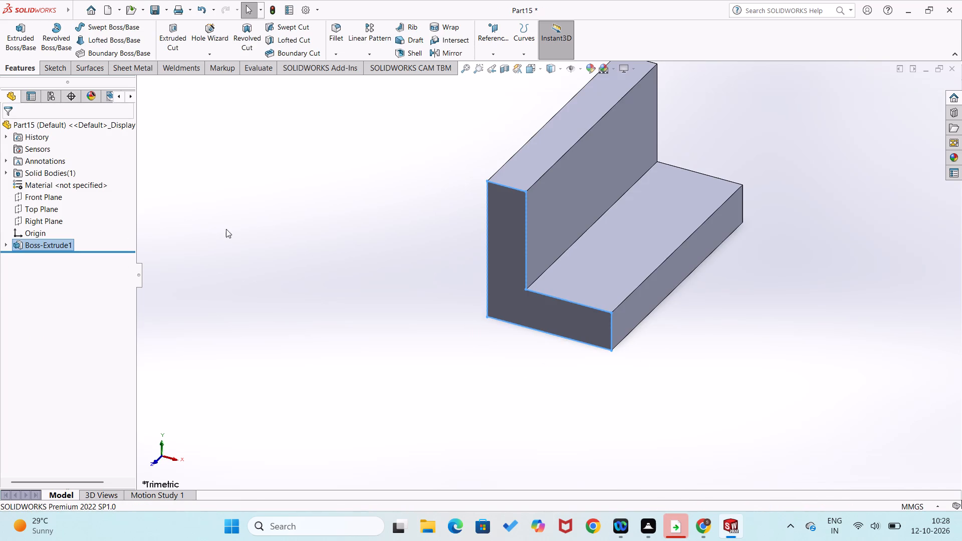
drag(294, 259, 300, 264)
On the horizontal leg's outer end face, sketch an open profile of two slanted lines joined by a tangent arc of about 15 mm radius.
right_click(630, 313)
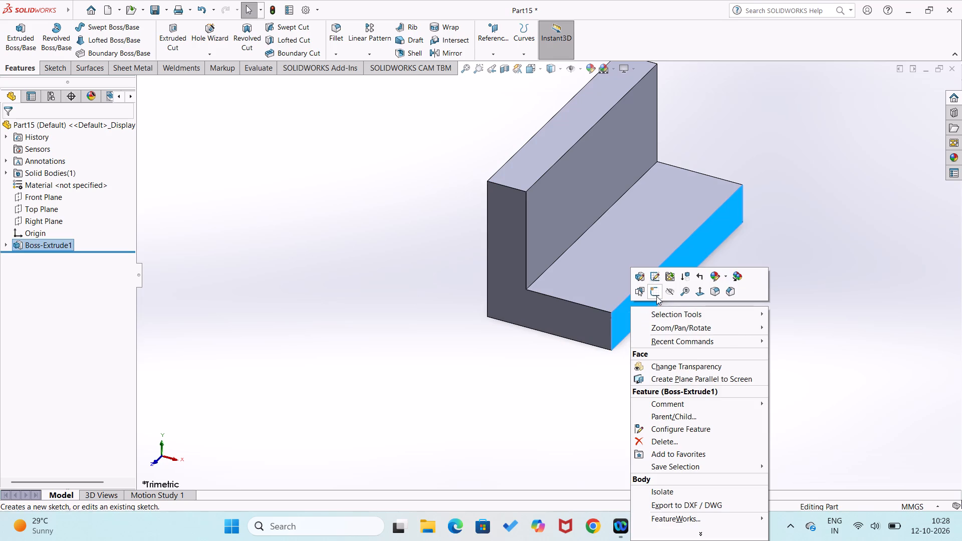
click(656, 296)
right_drag(295, 310, 231, 327)
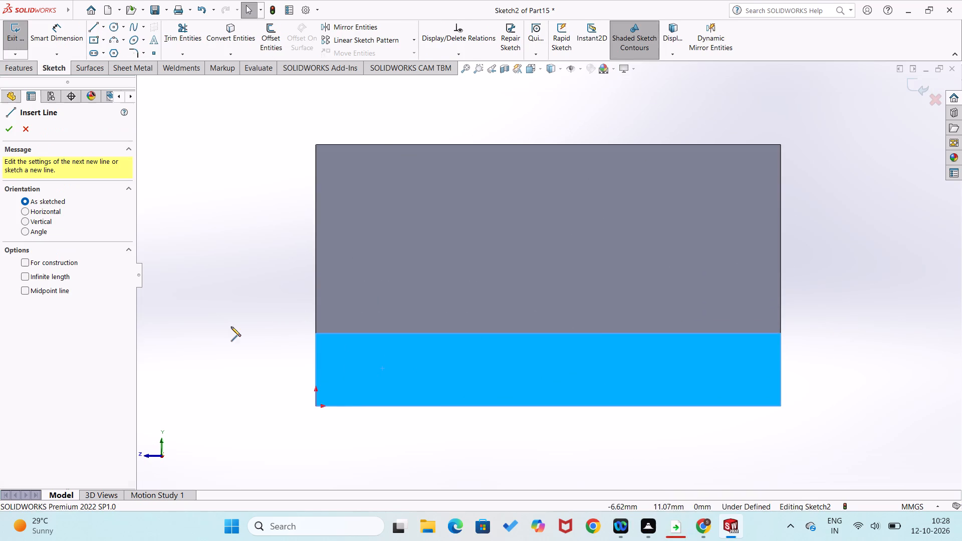
click(388, 335)
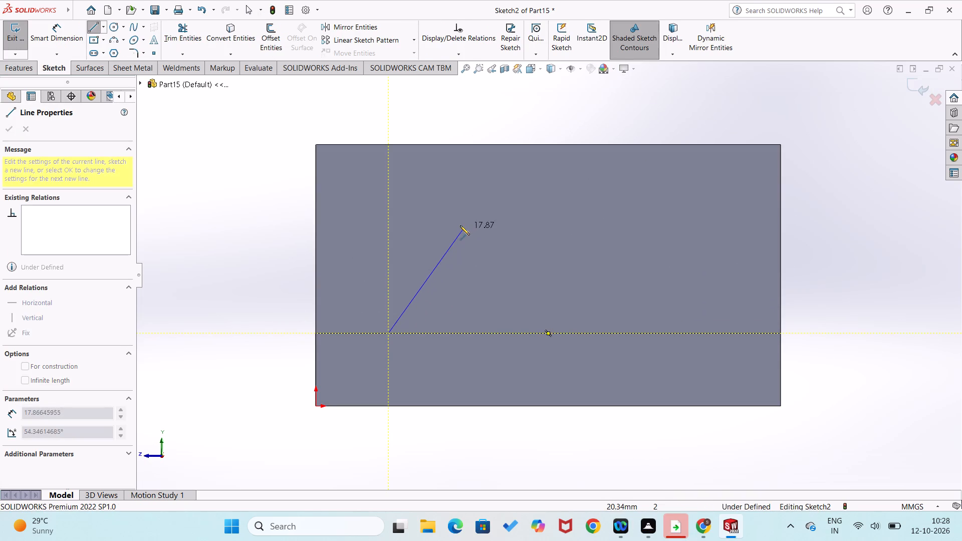
click(463, 212)
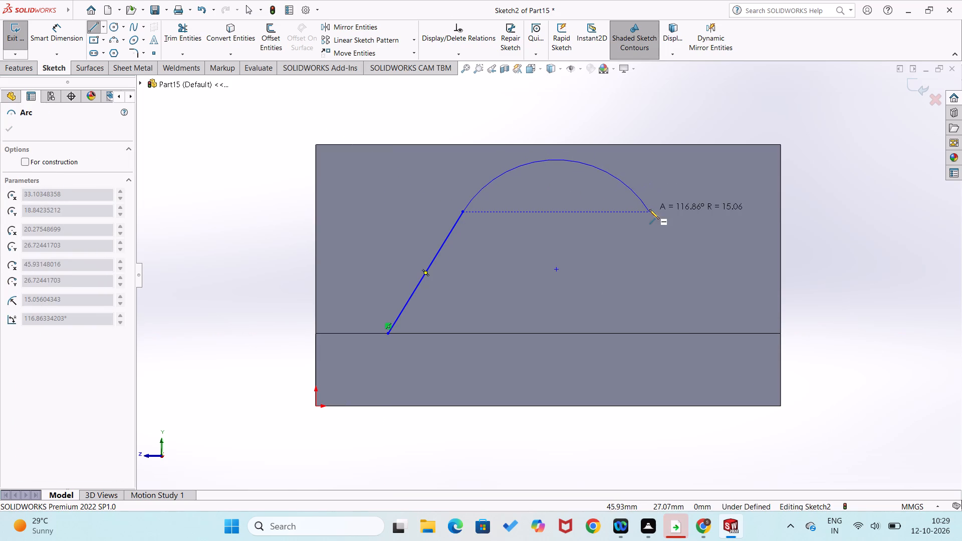
click(649, 209)
click(722, 333)
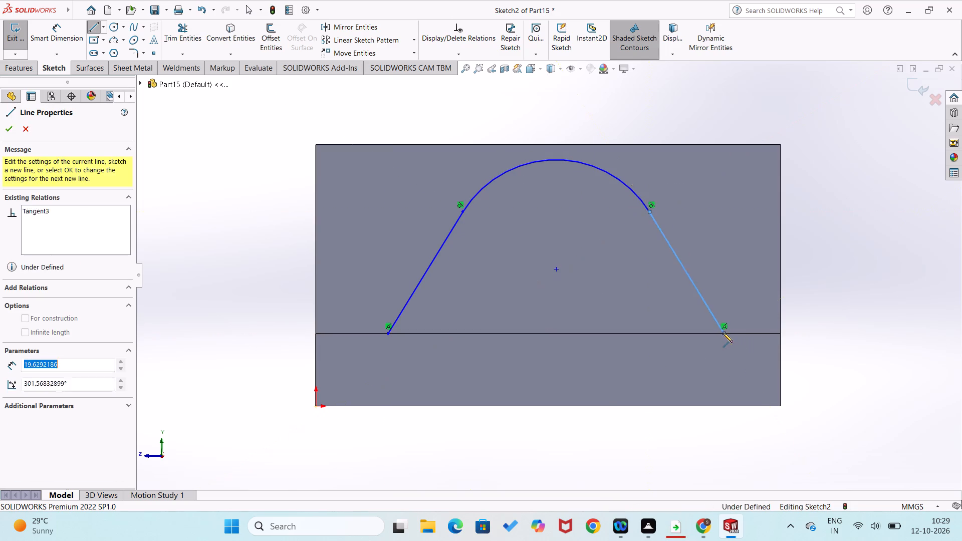
Dimension the radius of the profile's arc to 16 mm.
right_drag(766, 313, 774, 170)
click(618, 178)
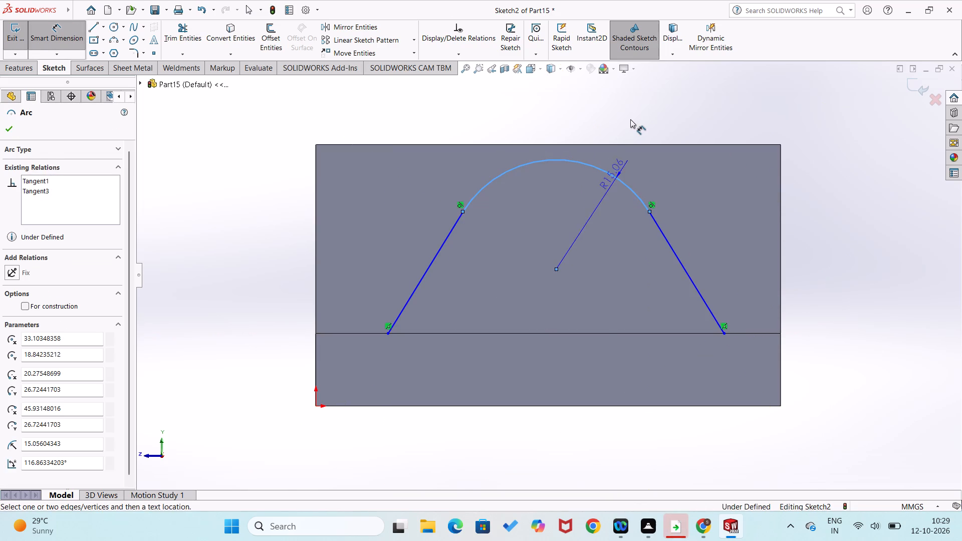
click(630, 119)
text(16)
key(Return)
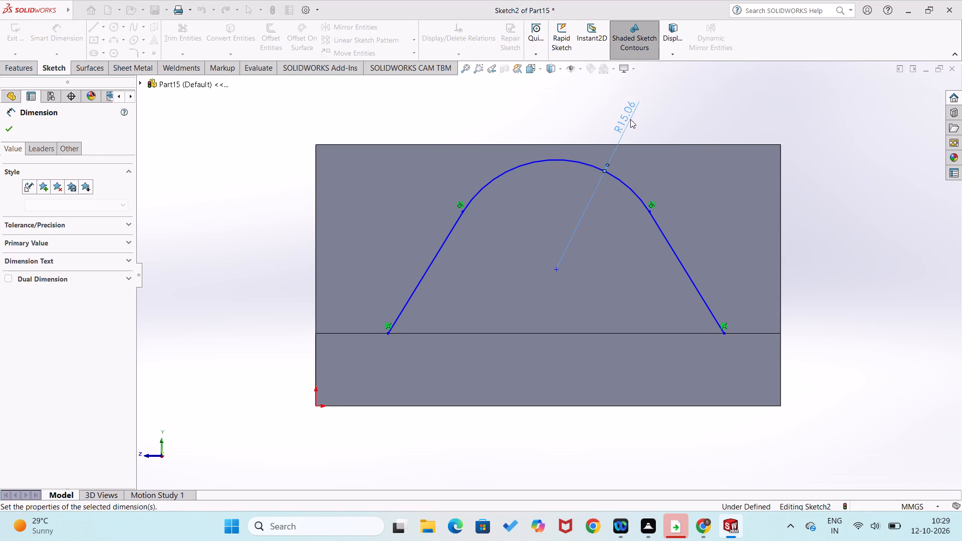
key(Escape)
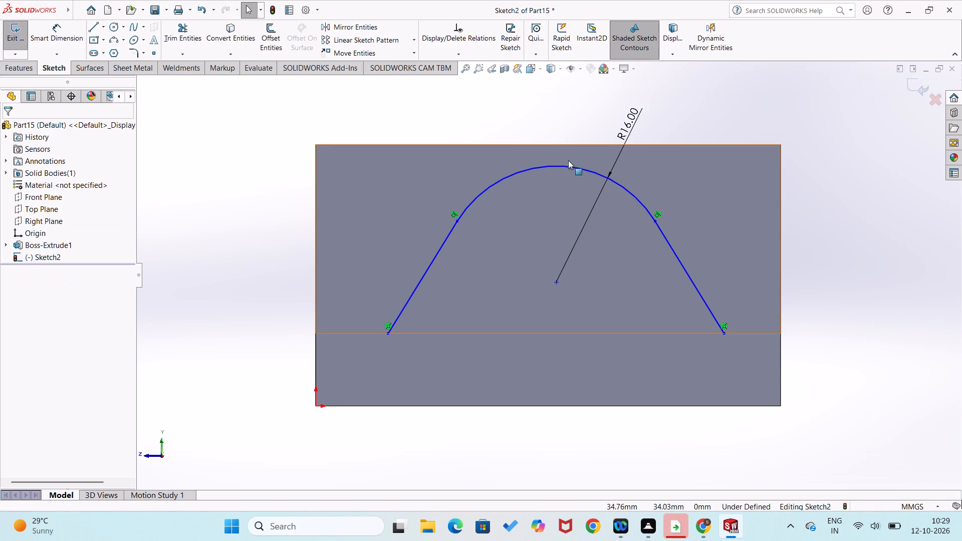
Make the arc tangent to the top edge of the bracket's vertical leg.
click(568, 165)
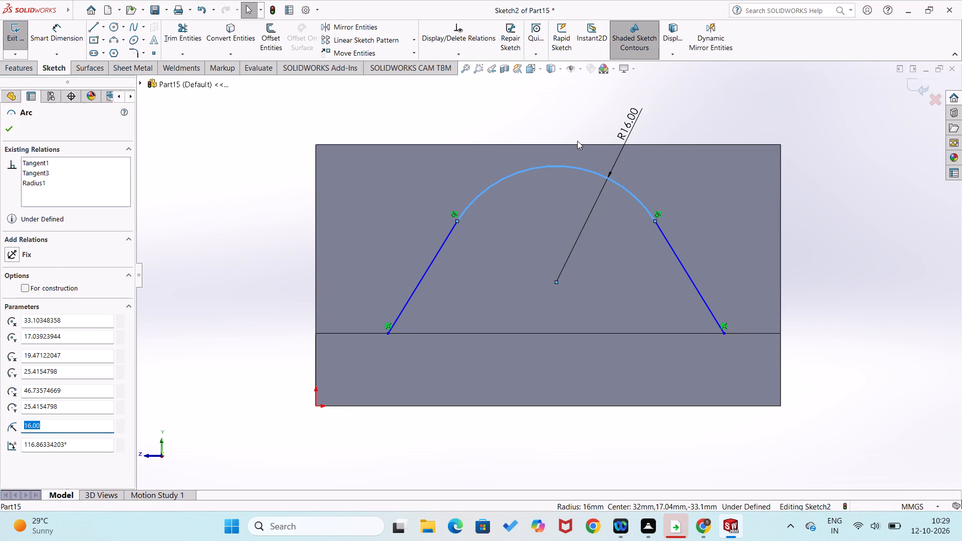
ctrl+click(581, 144)
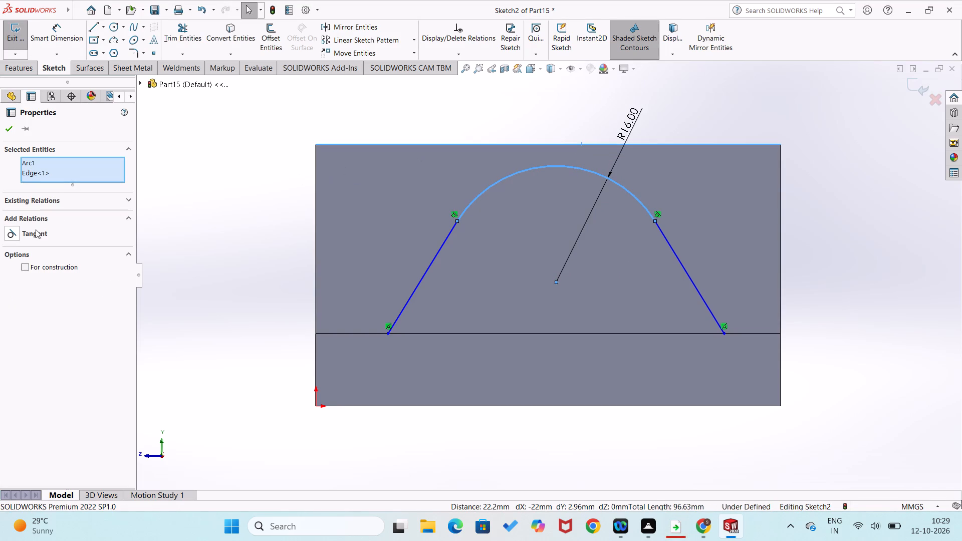
click(9, 230)
click(5, 125)
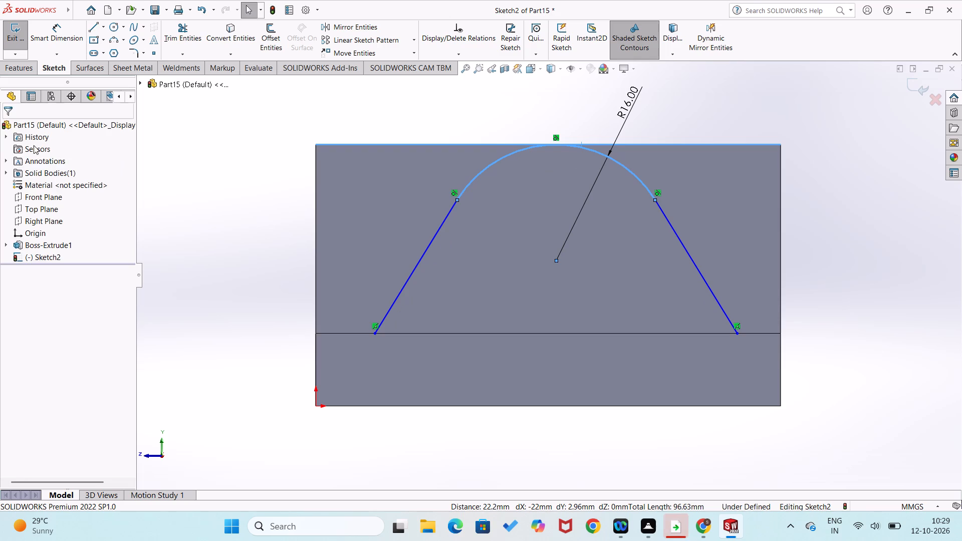
click(204, 245)
Dimension the distance between the lower endpoints of the two slanted lines to 55 mm.
right_drag(244, 285, 236, 194)
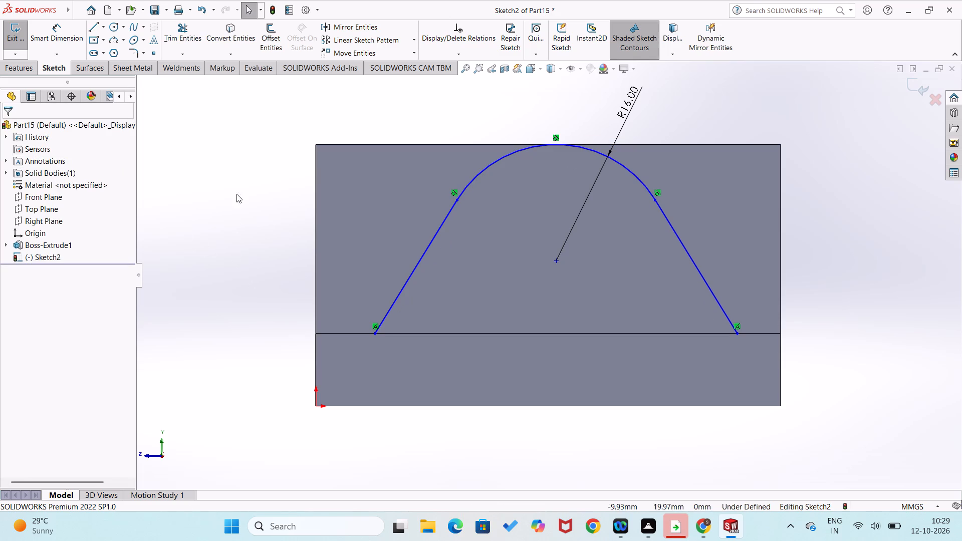
right_drag(236, 194, 236, 178)
click(375, 332)
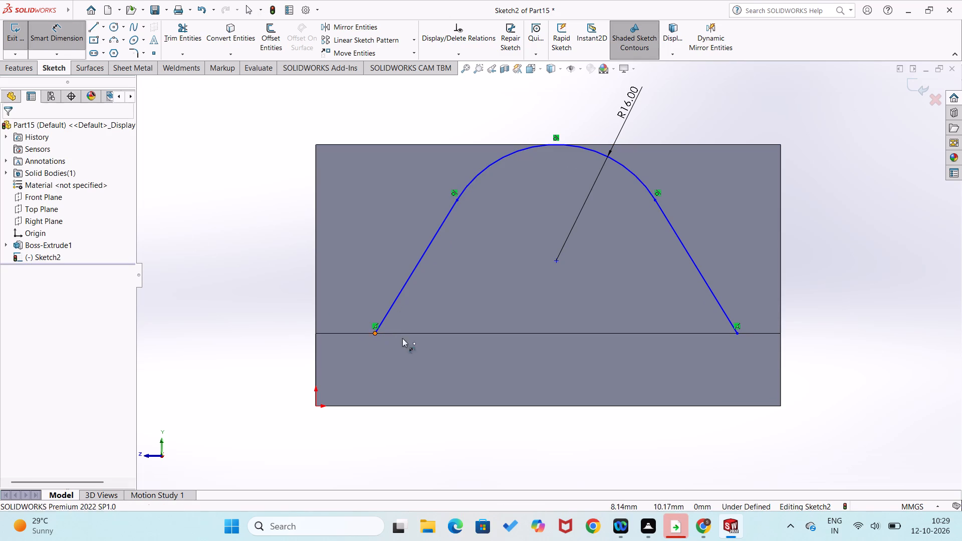
click(737, 334)
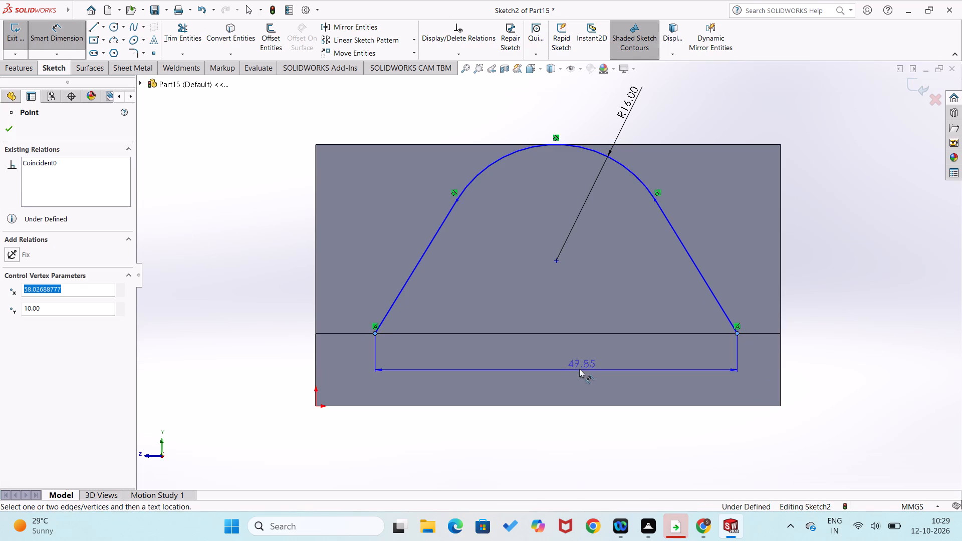
click(576, 366)
text(55)
key(Return)
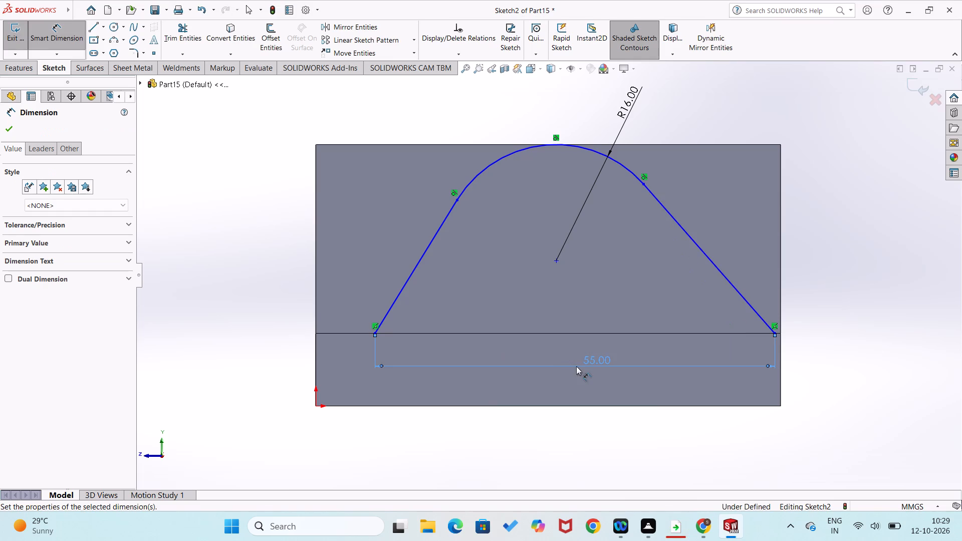
drag(214, 335, 235, 261)
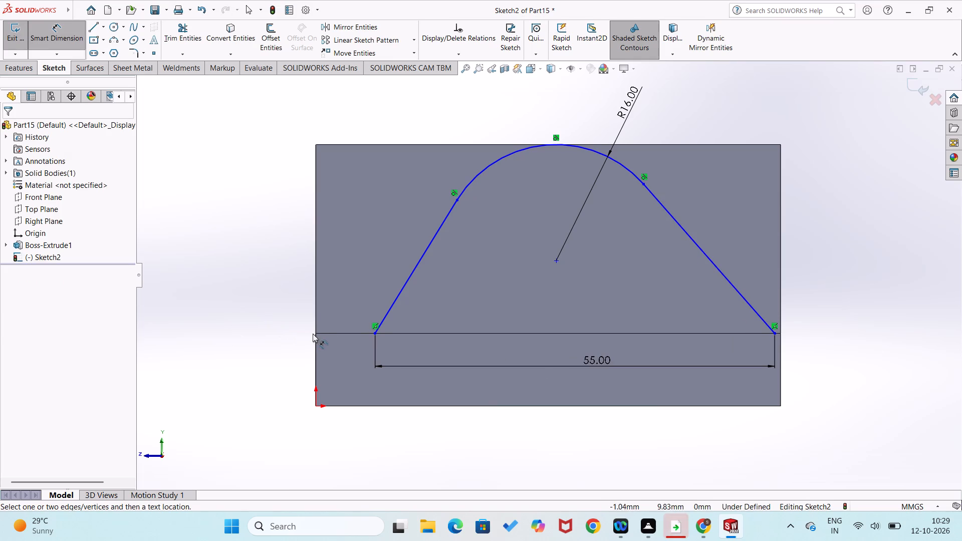
Dimension the profile's lower endpoint nearest the origin 4.5 mm from the adjacent corner of the horizontal leg.
click(314, 334)
click(373, 333)
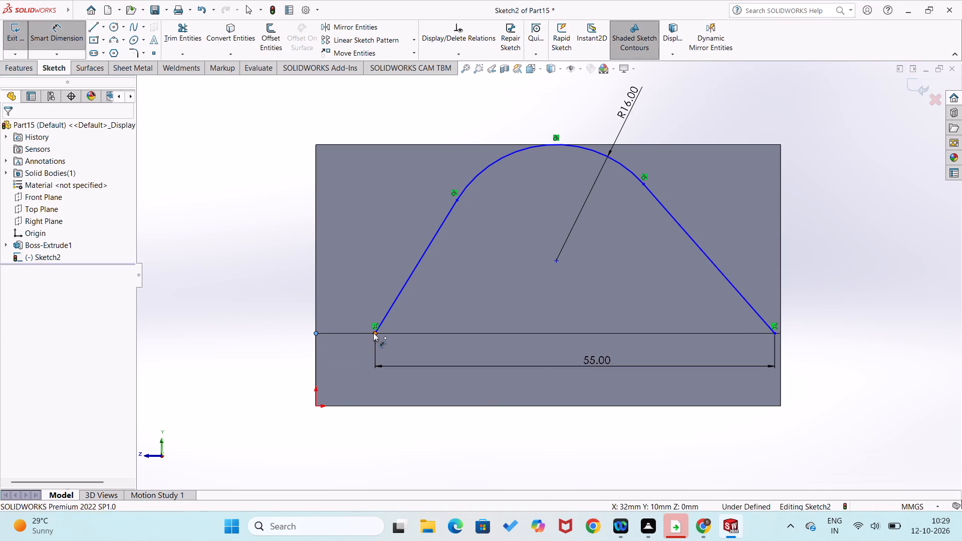
click(339, 301)
text(4.5)
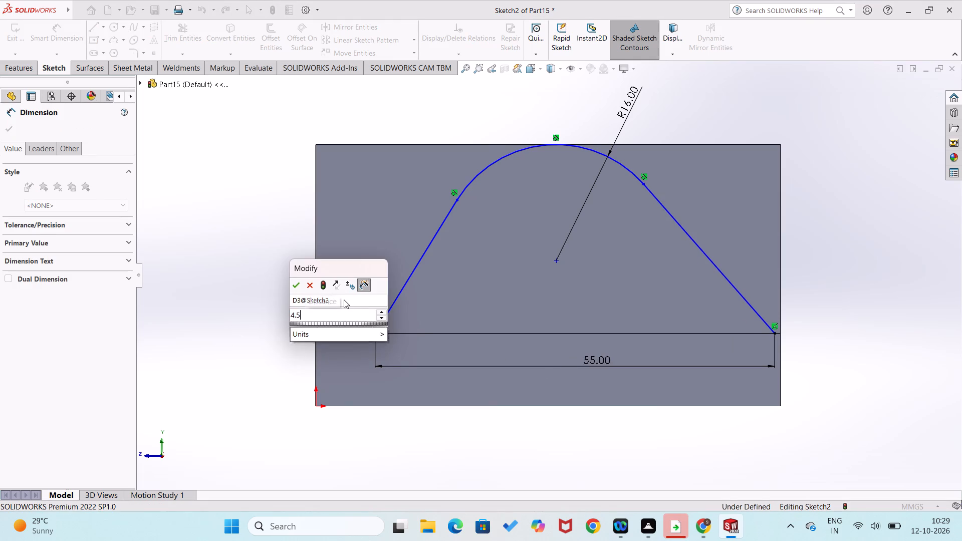
key(Return)
click(241, 315)
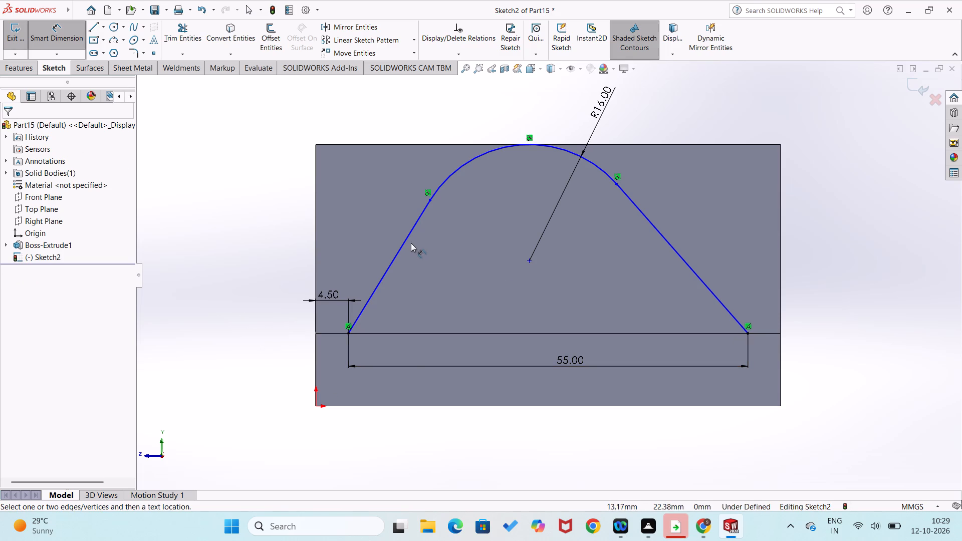
Close the profile with a horizontal line joining the lower endpoints of the two slanted lines.
right_drag(272, 316, 176, 359)
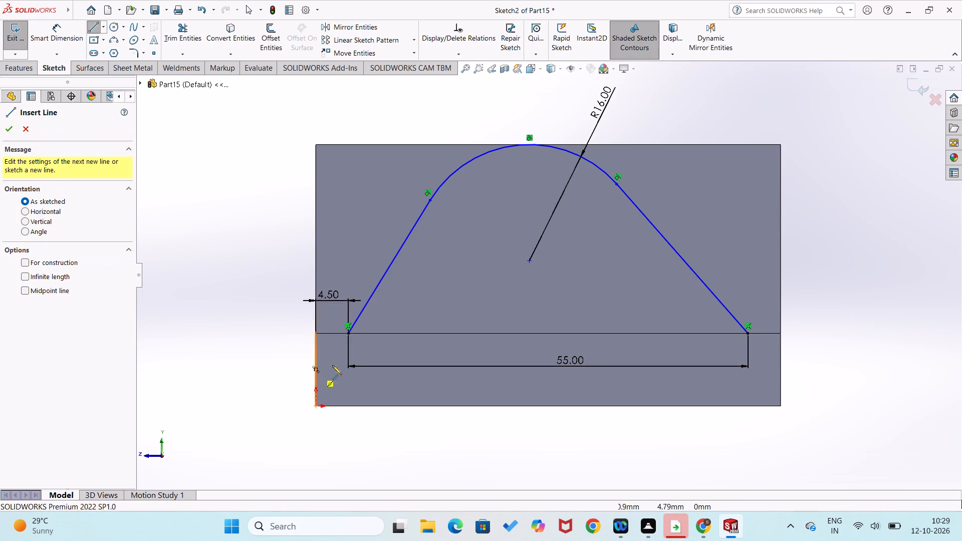
click(347, 335)
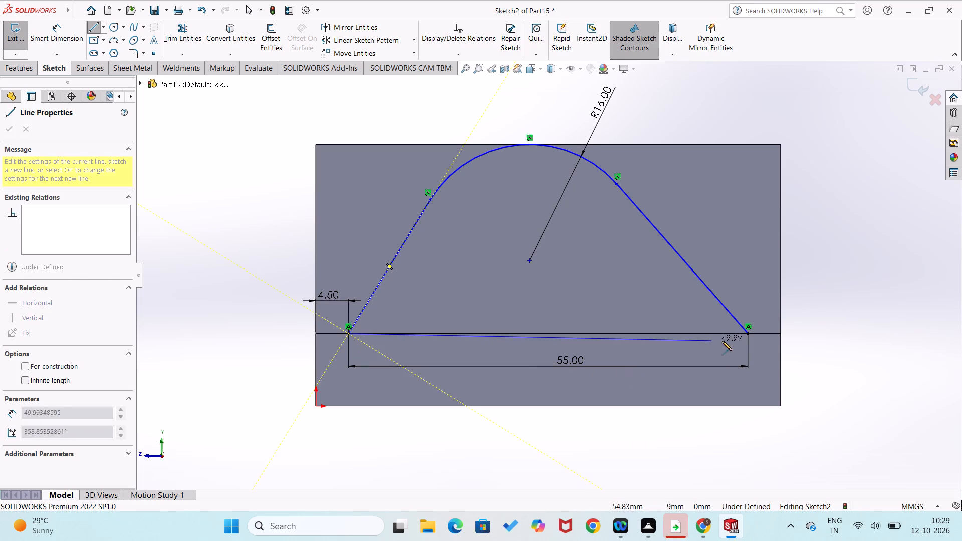
click(748, 334)
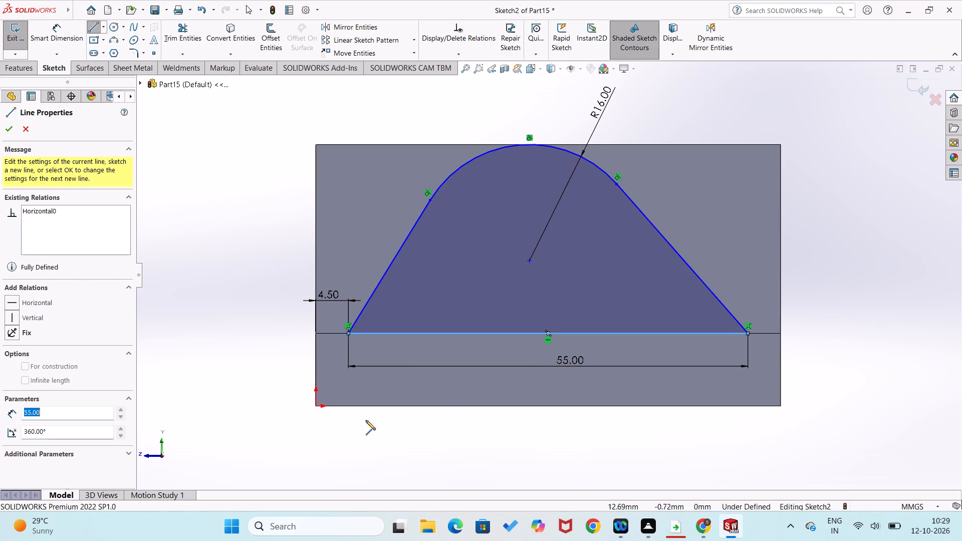
Dimension the horizontal span of the slanted line nearest the origin, accepting its drawn value.
right_drag(287, 419, 286, 276)
click(377, 286)
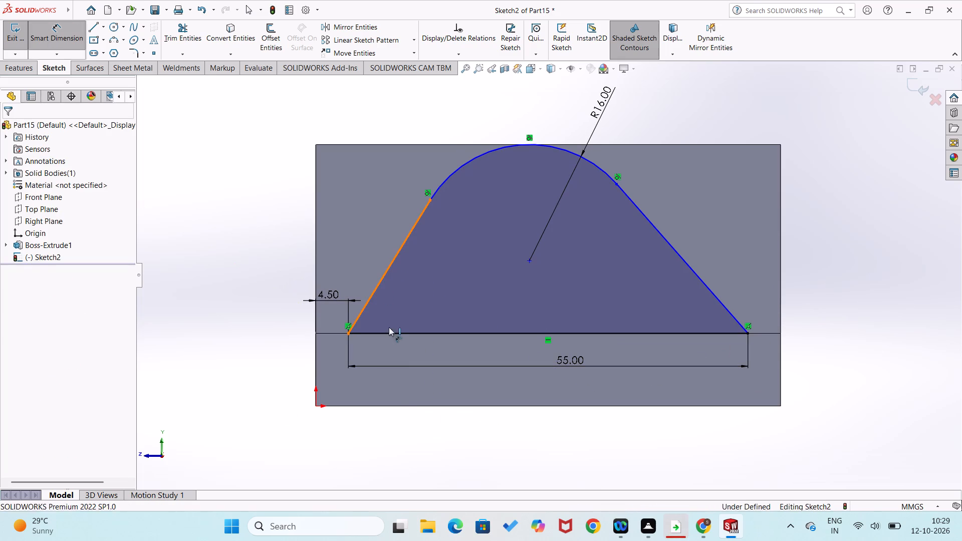
click(384, 404)
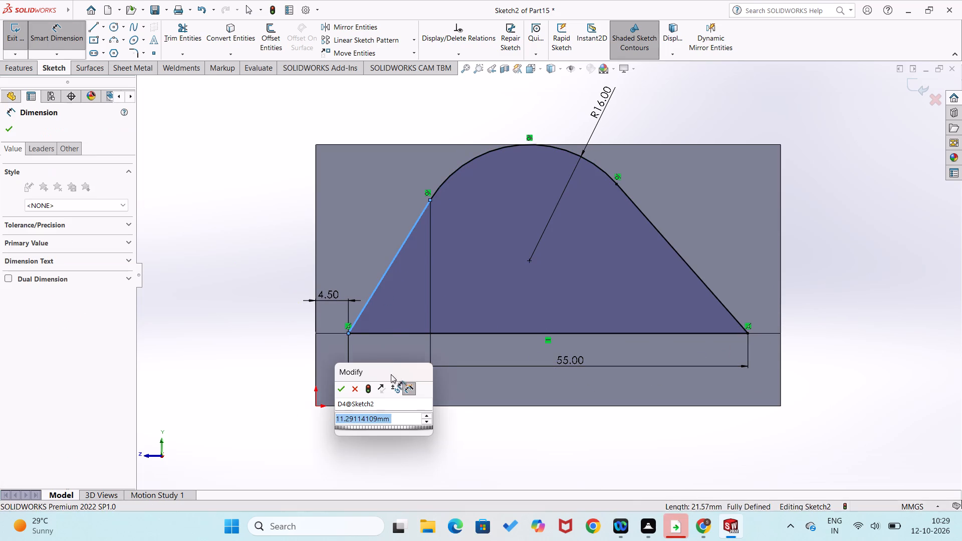
click(342, 387)
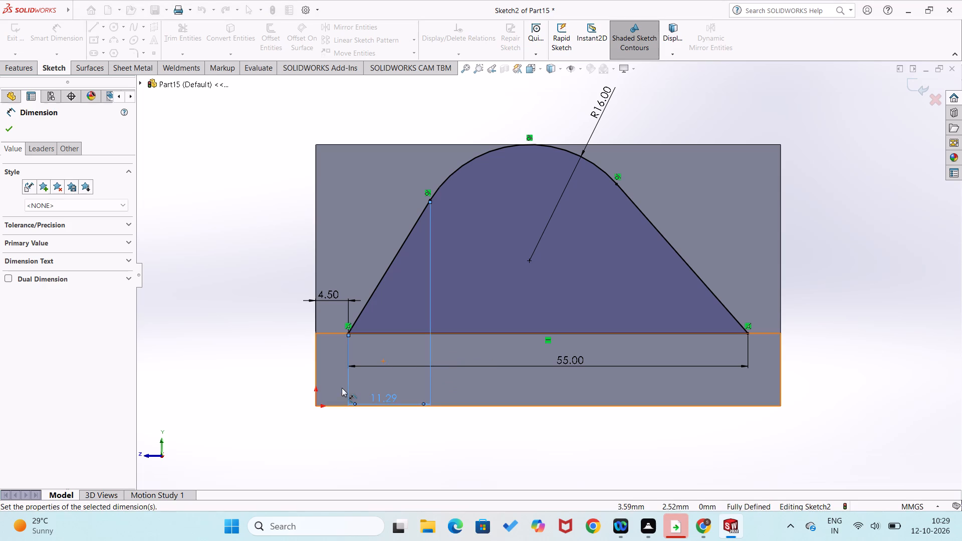
right_drag(254, 382, 271, 311)
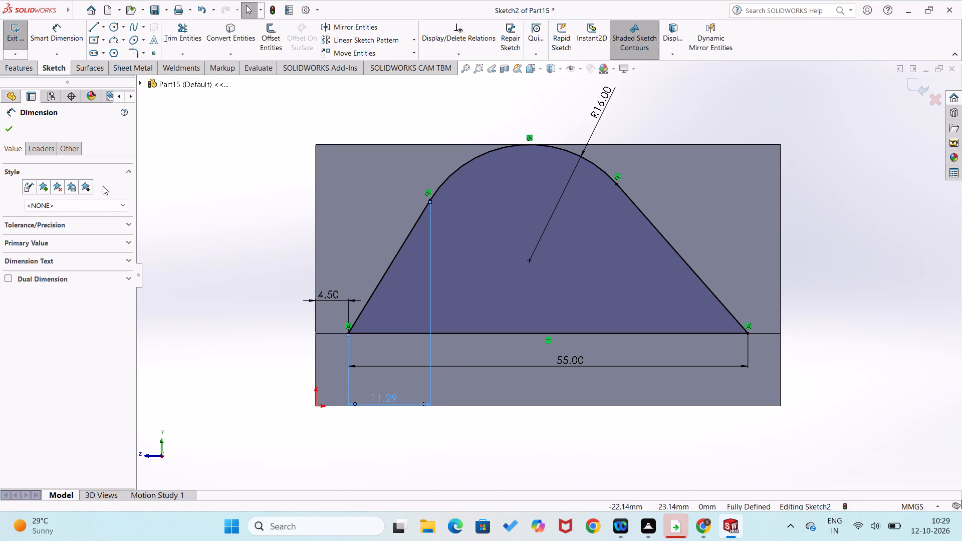
Extrude the closed rounded profile Up To Surface, ending at the inner face of the vertical leg, with the result merged.
click(18, 71)
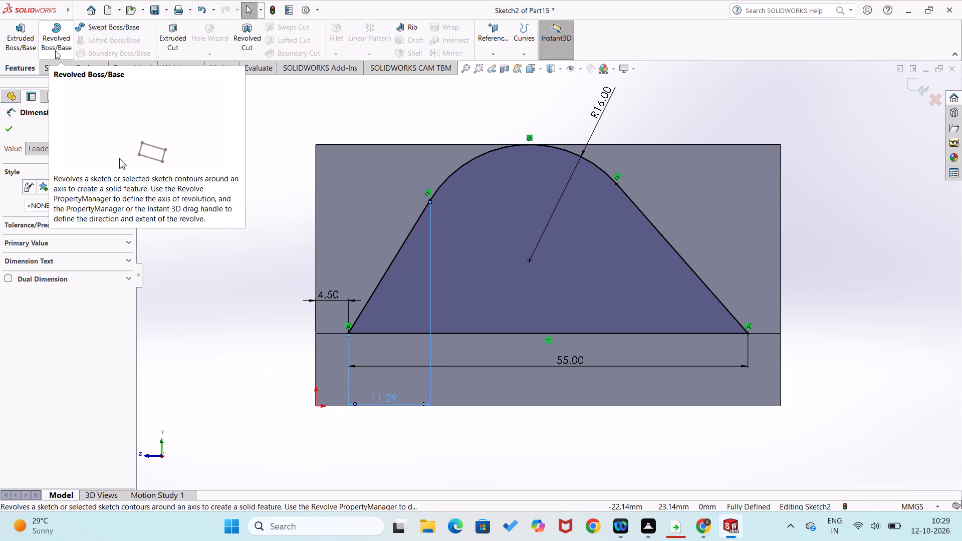
click(18, 49)
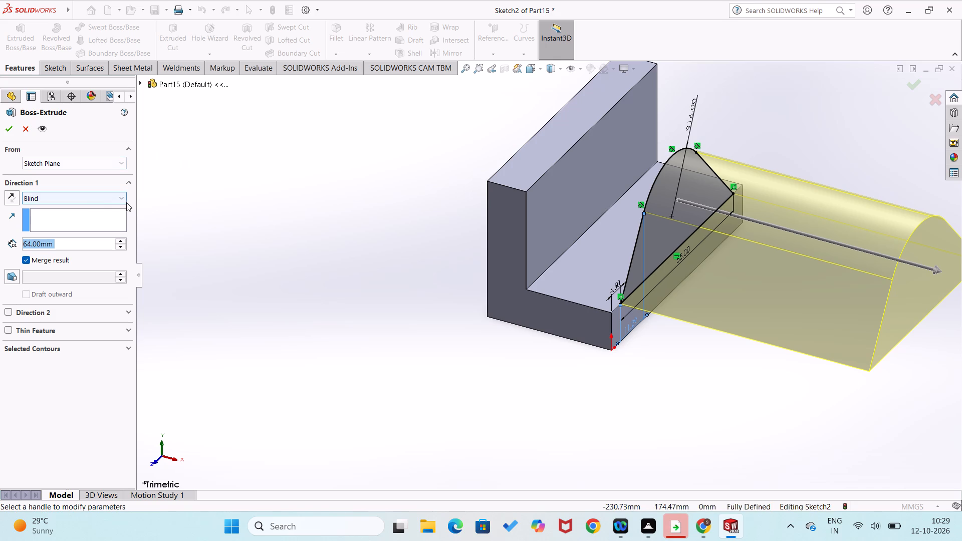
click(120, 196)
drag(125, 245, 129, 250)
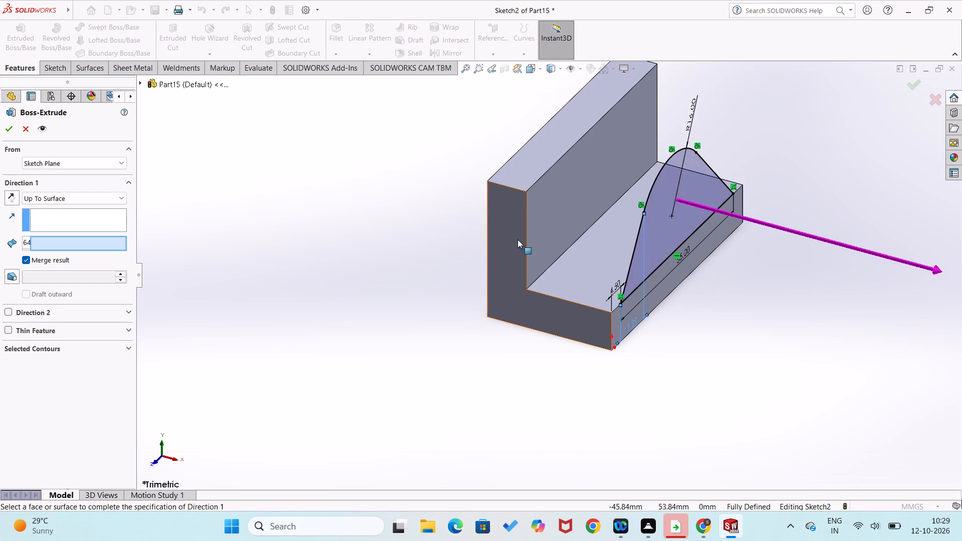
click(548, 223)
click(8, 131)
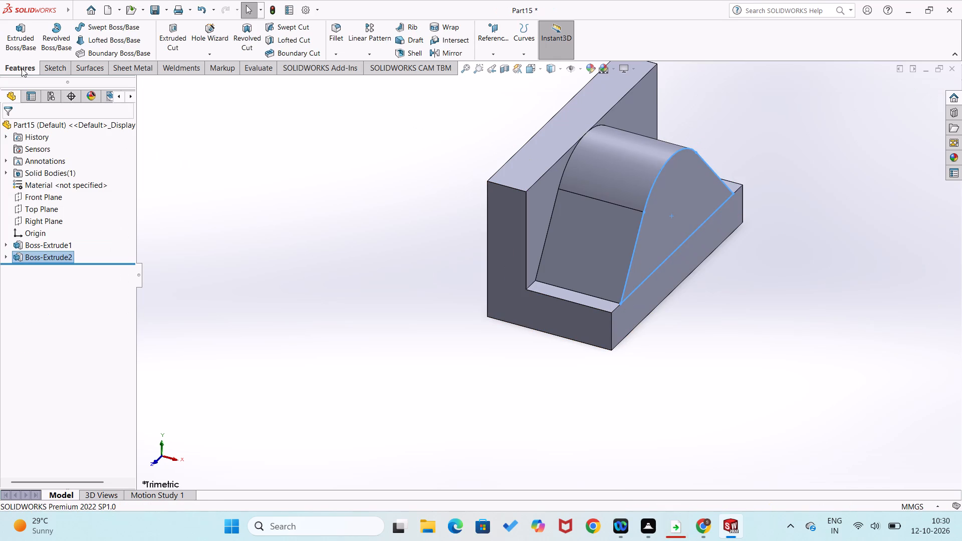
click(244, 174)
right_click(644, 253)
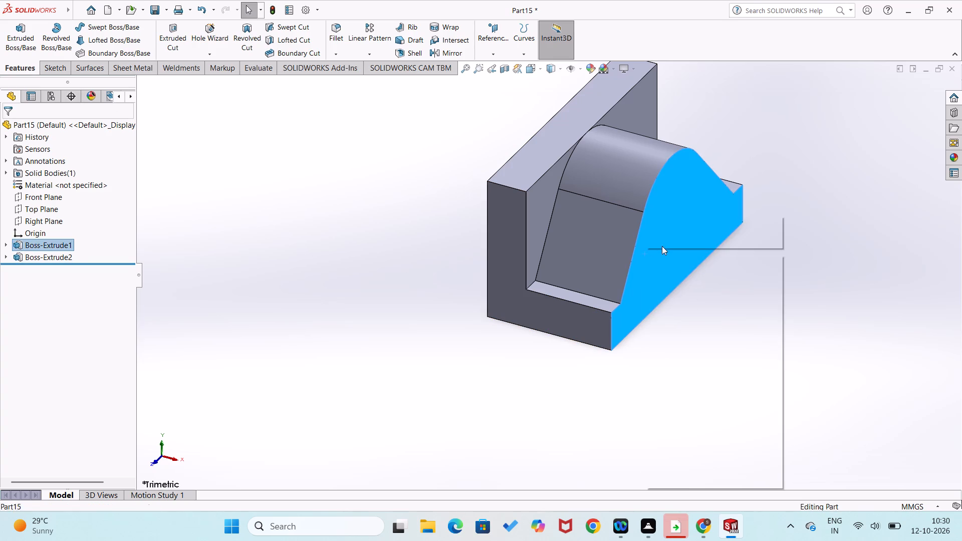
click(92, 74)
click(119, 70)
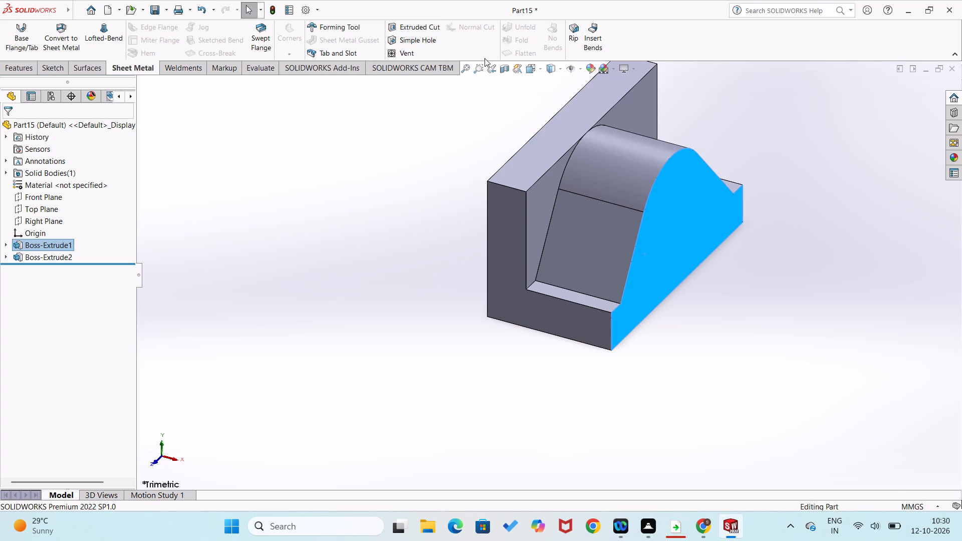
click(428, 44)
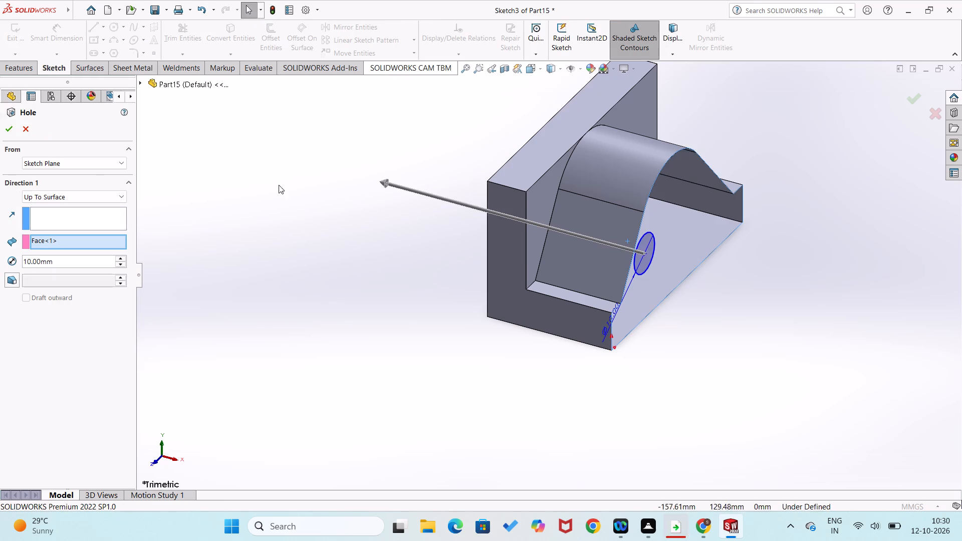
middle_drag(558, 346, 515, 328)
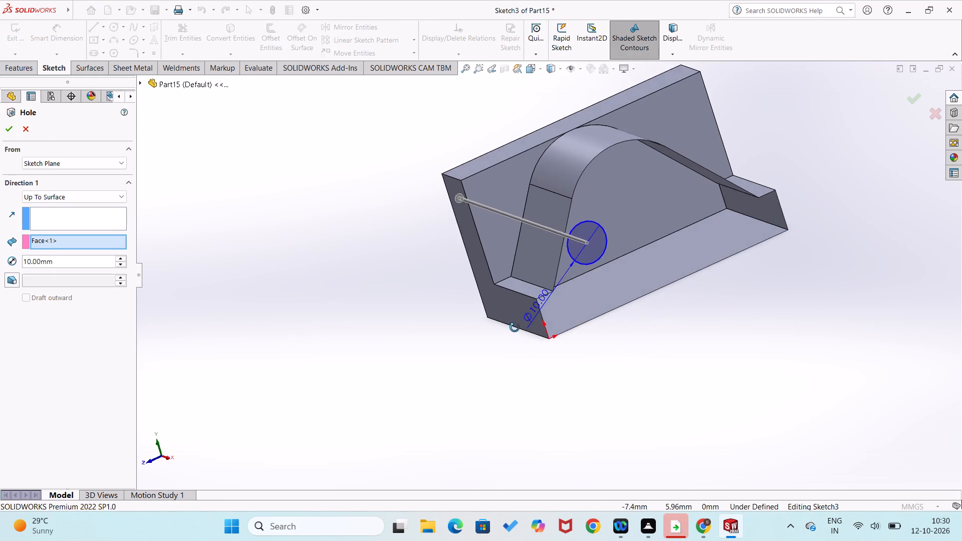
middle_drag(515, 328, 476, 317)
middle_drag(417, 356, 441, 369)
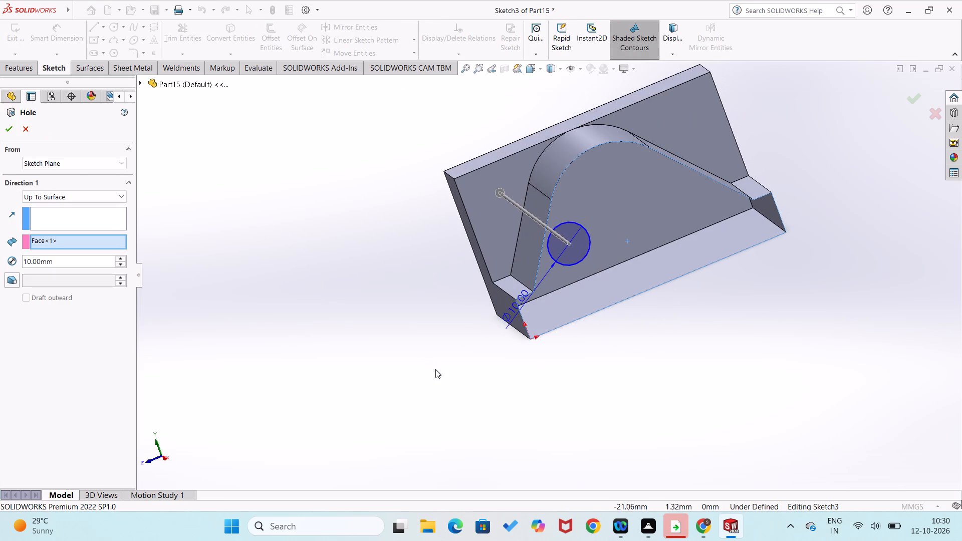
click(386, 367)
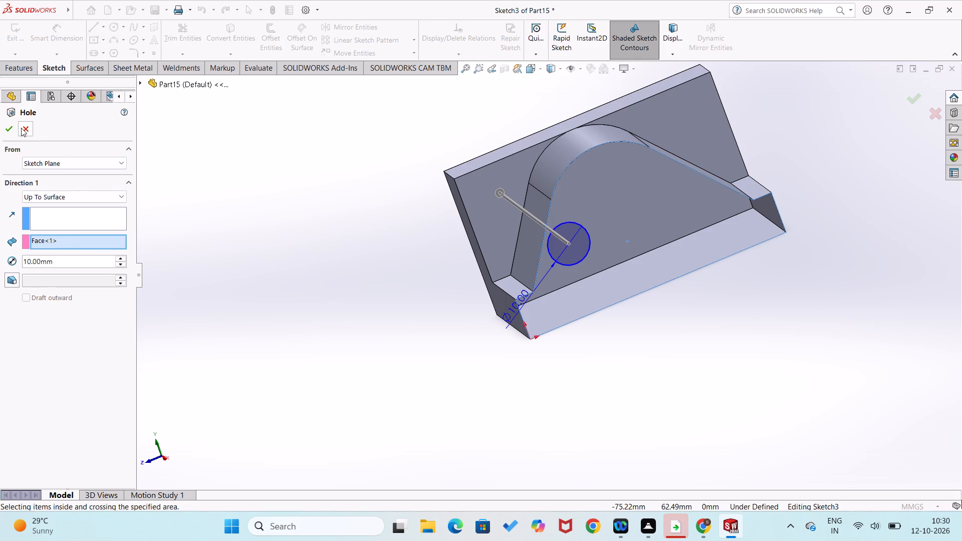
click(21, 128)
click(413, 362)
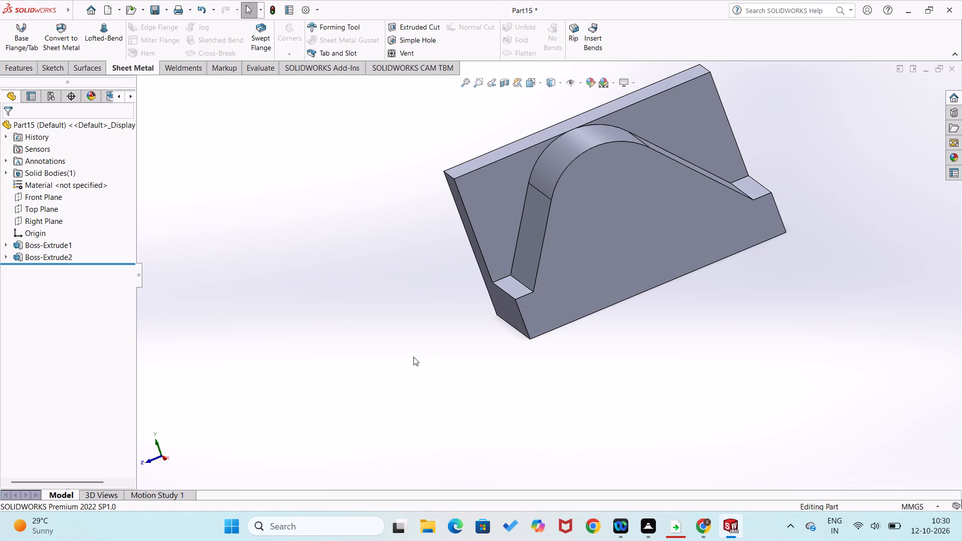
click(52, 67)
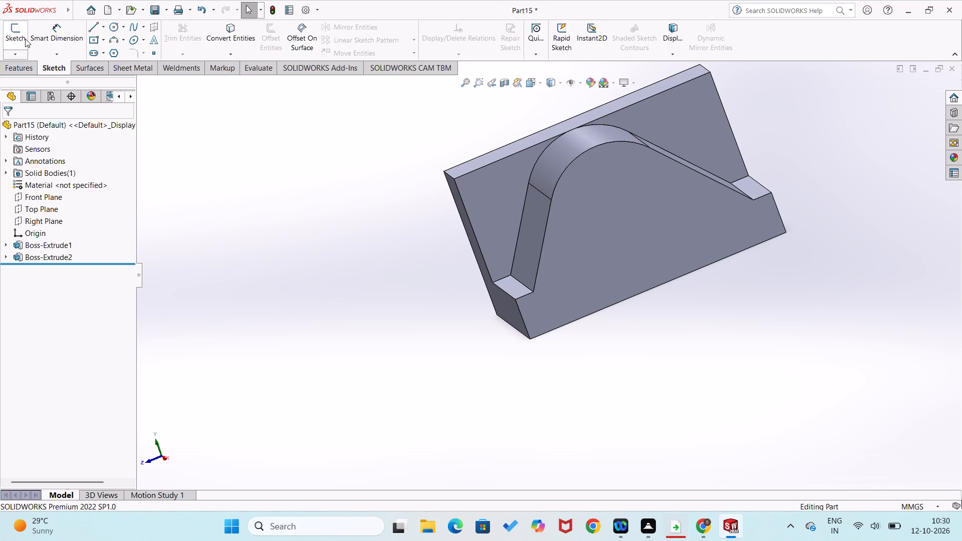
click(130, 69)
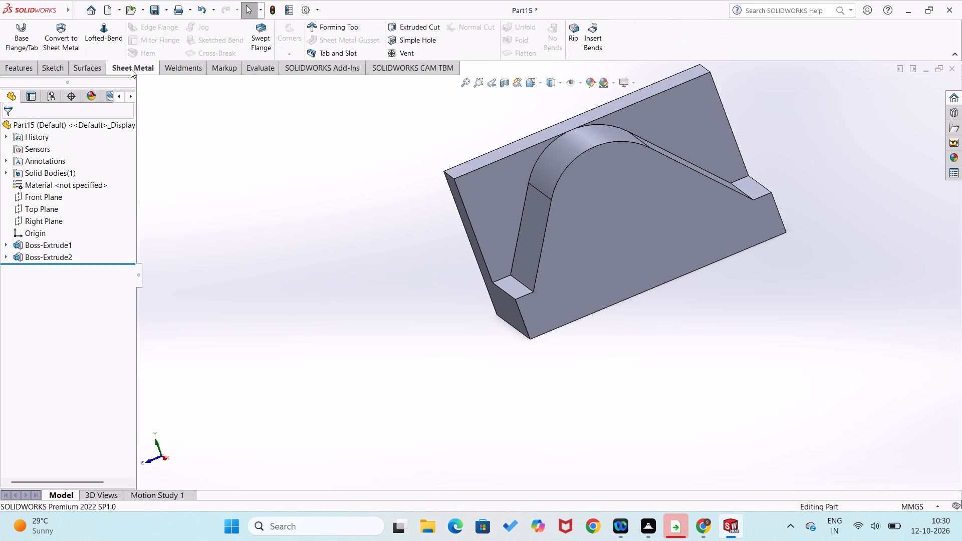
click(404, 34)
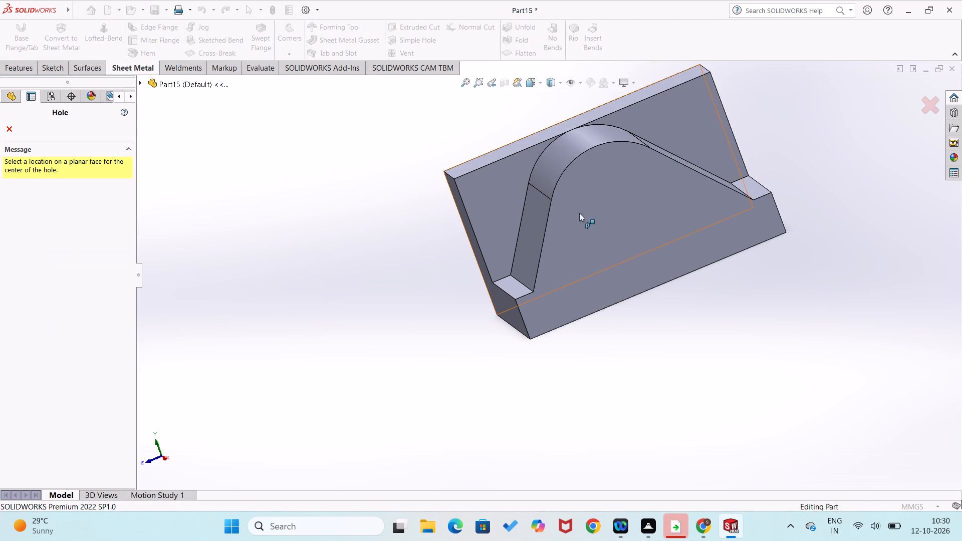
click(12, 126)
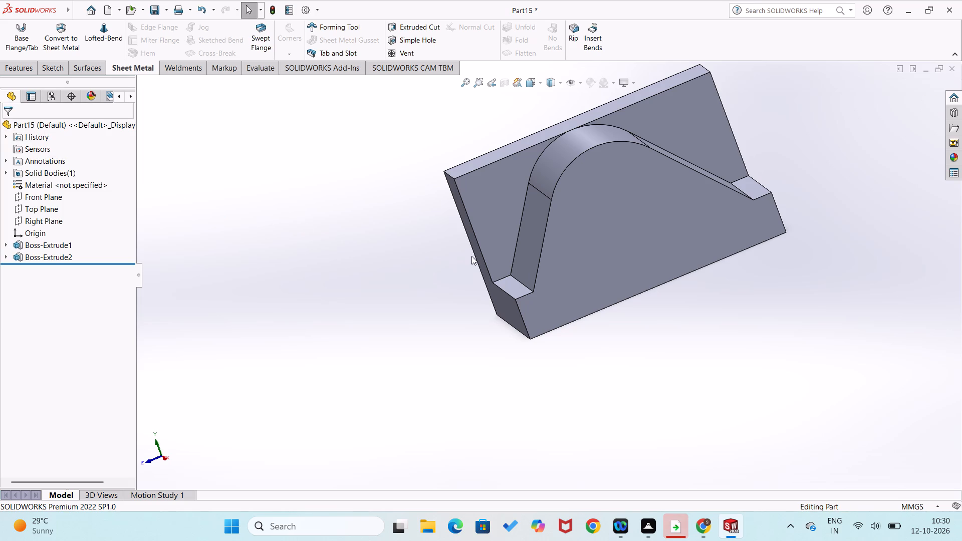
Sketch a circle about 13.7 mm in diameter on the boss's front face, centred on the rounded top's arc centre.
right_click(581, 246)
click(610, 233)
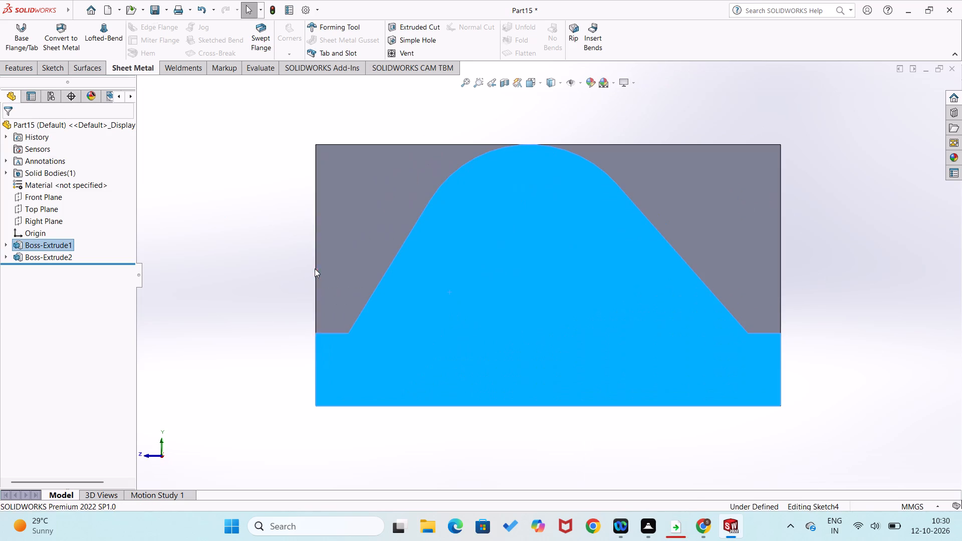
right_drag(310, 268, 384, 270)
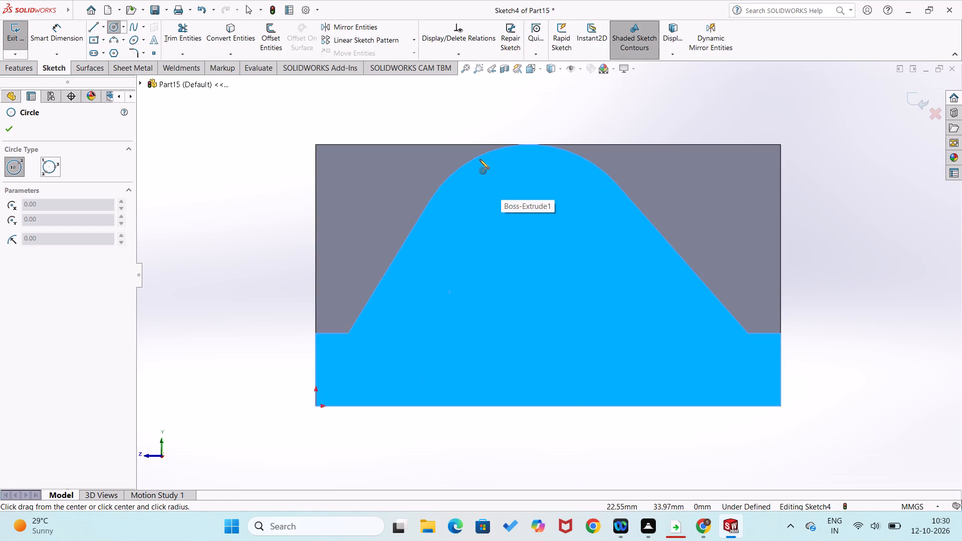
click(529, 263)
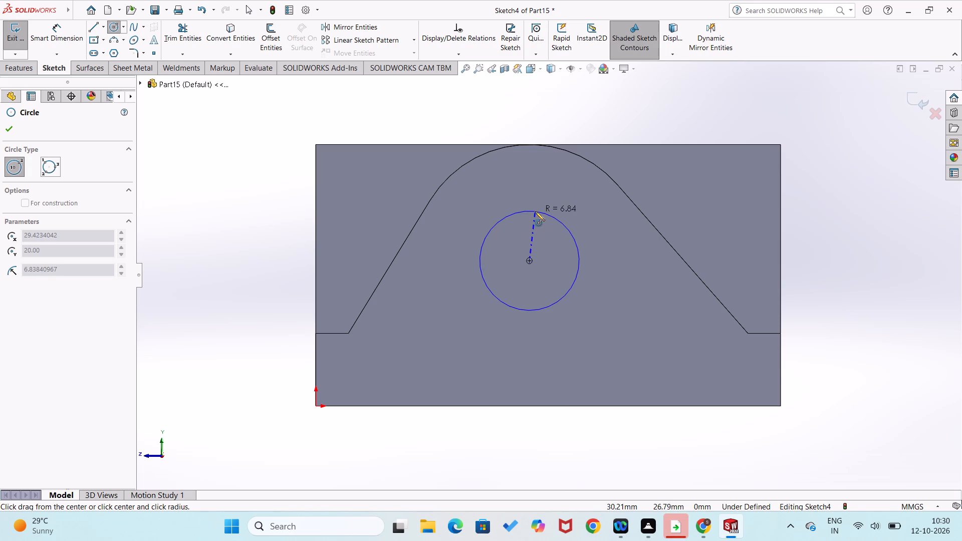
click(535, 211)
Dimension the circle's diameter to 12 mm.
right_drag(645, 290, 634, 195)
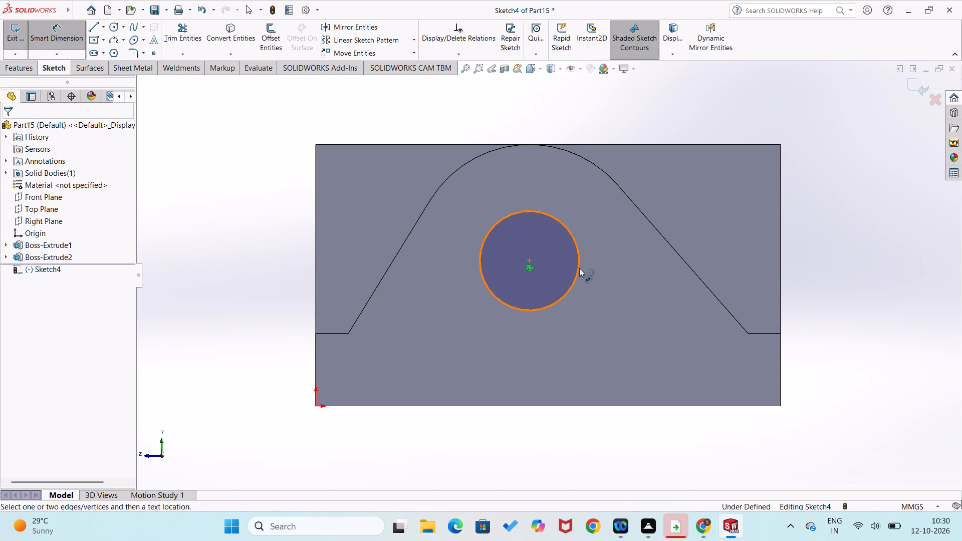
click(579, 268)
click(617, 260)
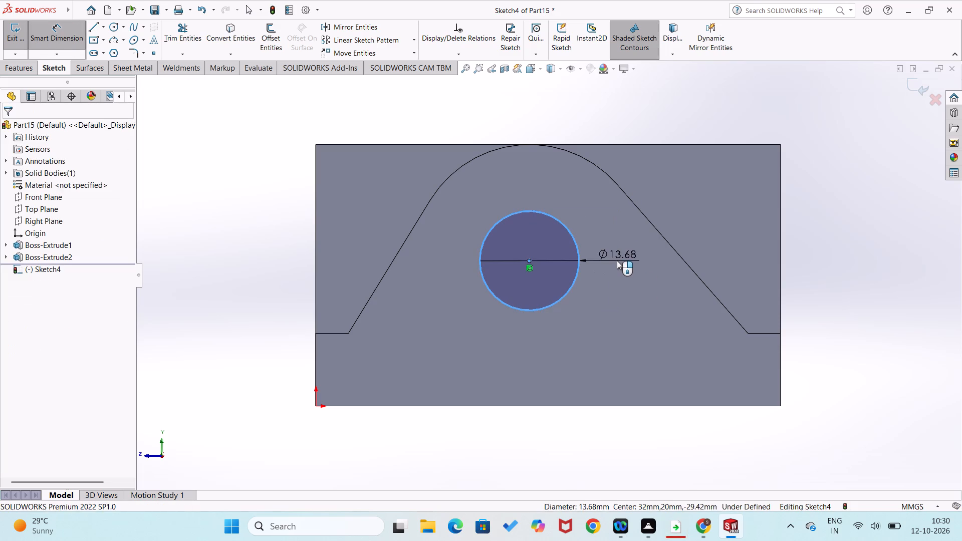
text(12)
key(Return)
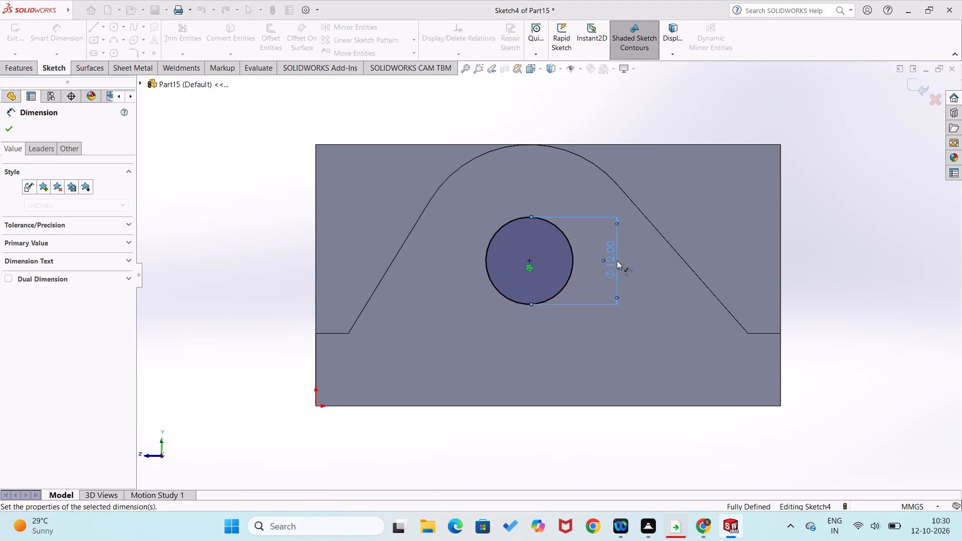
click(215, 199)
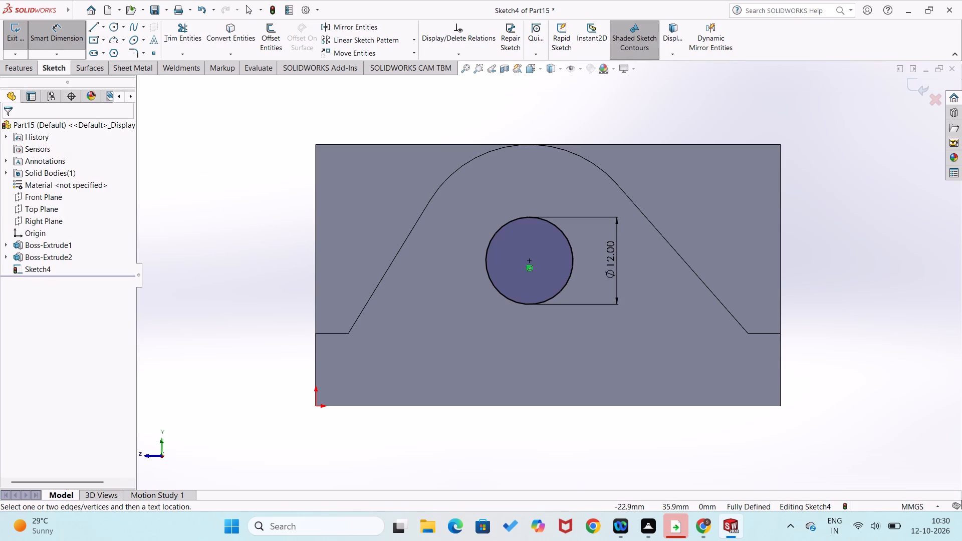
Cut-extrude the 12 mm circle into the boss with a Blind depth of 24 mm.
click(18, 71)
click(171, 47)
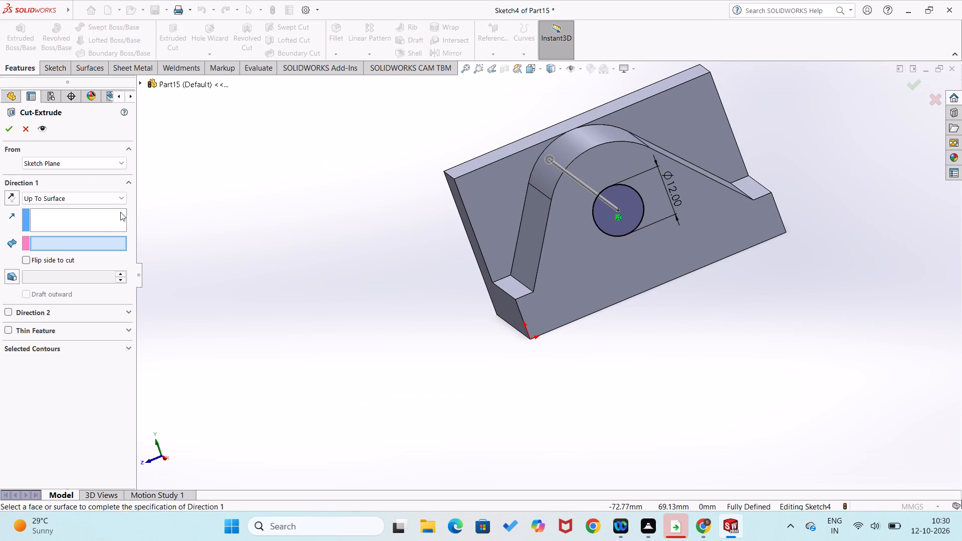
click(114, 201)
click(109, 212)
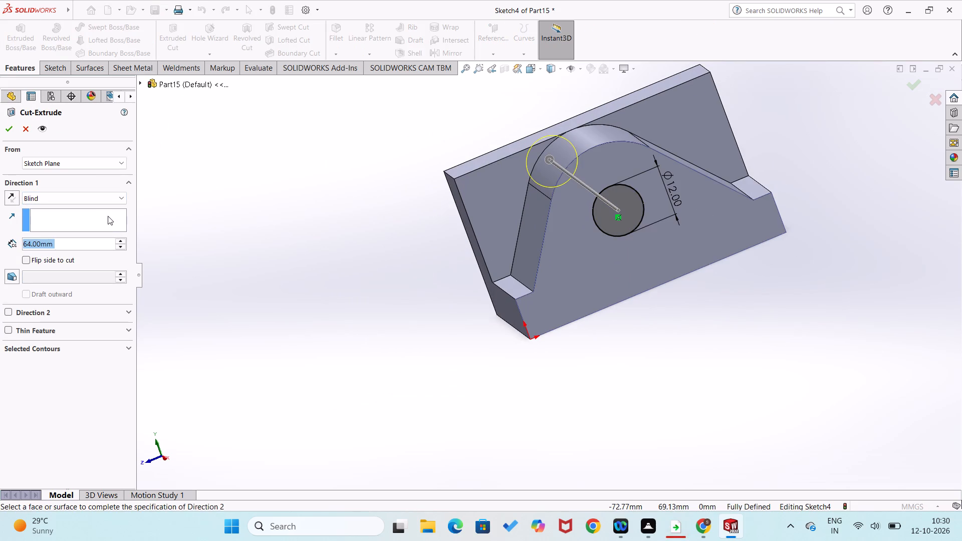
text(24)
key(Return)
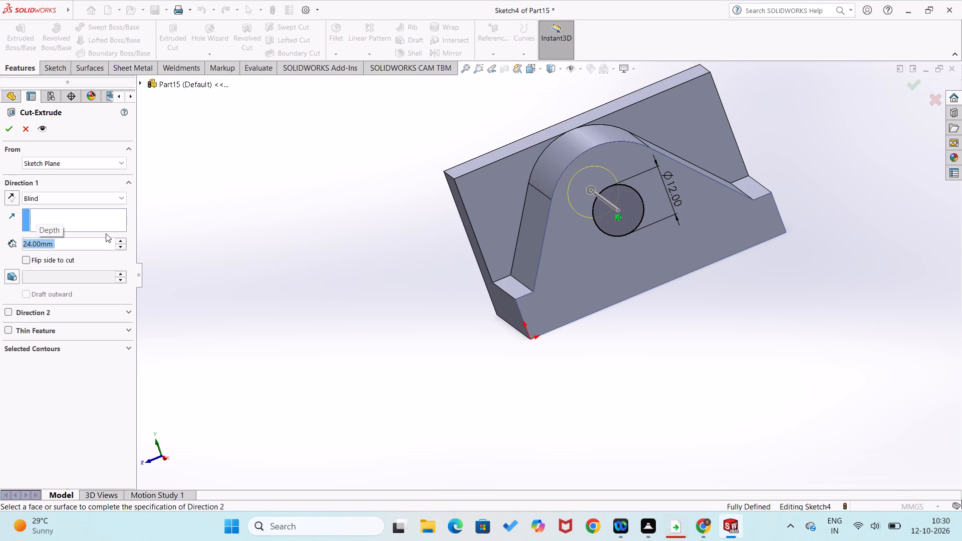
middle_drag(178, 337, 261, 337)
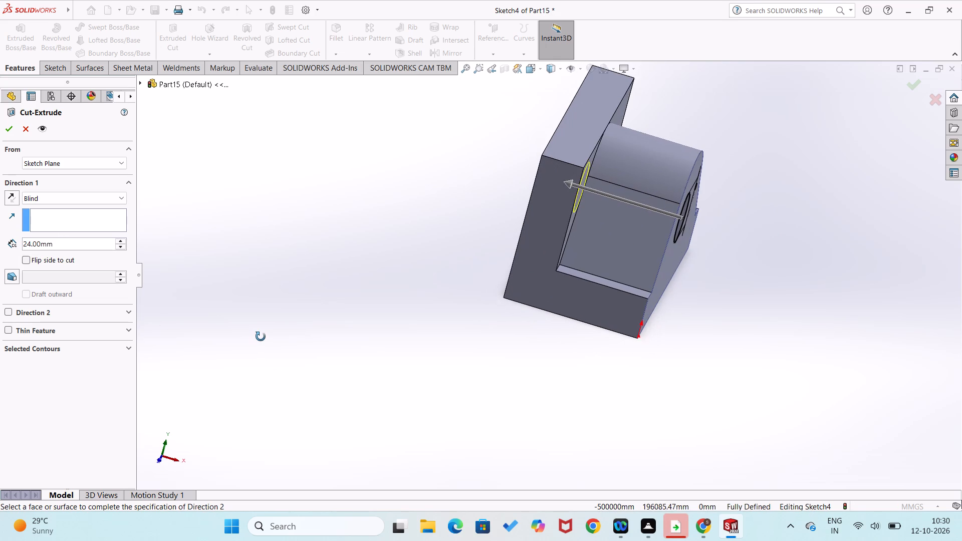
middle_drag(261, 337, 263, 332)
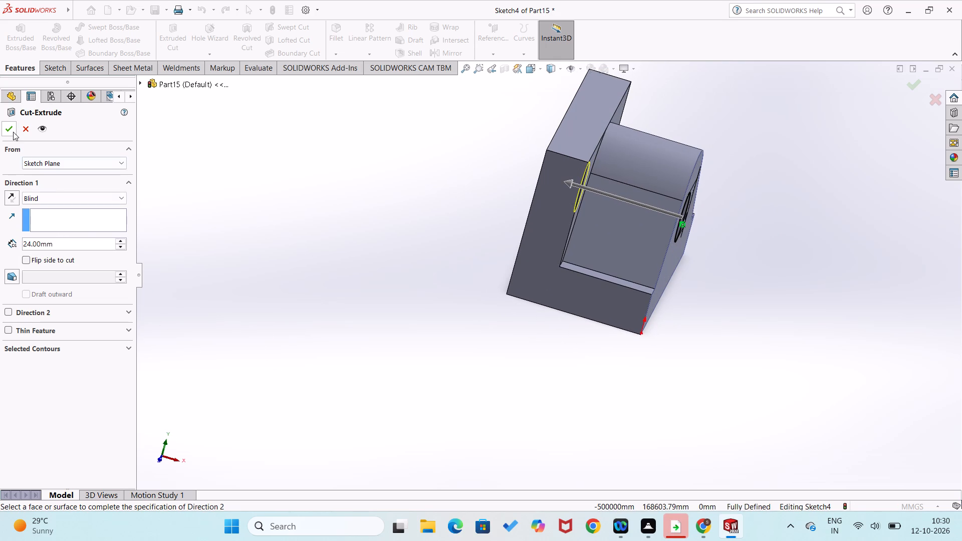
click(12, 131)
click(210, 255)
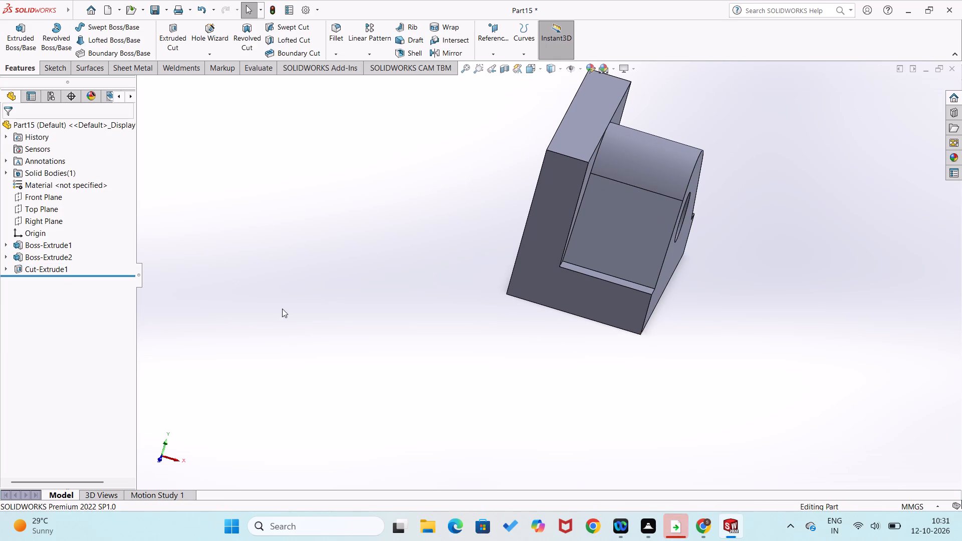
Start a new sketch on the boss's front face and draw a corner rectangle hanging below the horizontal leg's bottom edge.
middle_drag(285, 330, 216, 283)
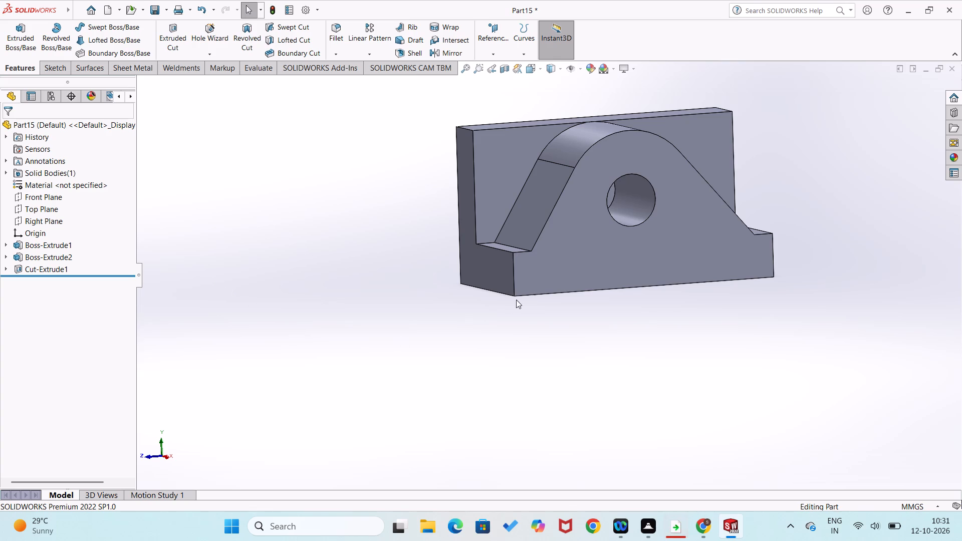
right_click(540, 267)
click(561, 254)
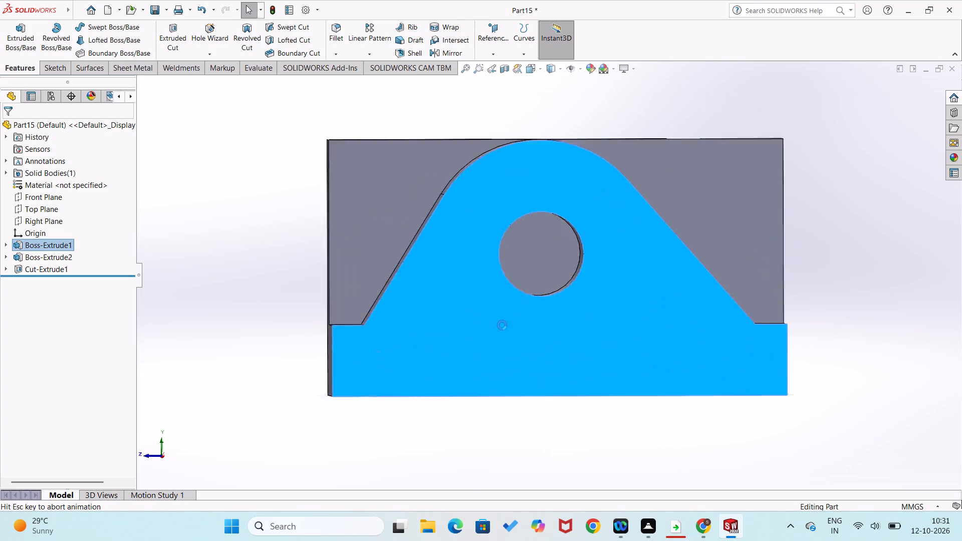
scroll(501, 330, up, 3)
click(338, 355)
right_drag(339, 347, 370, 411)
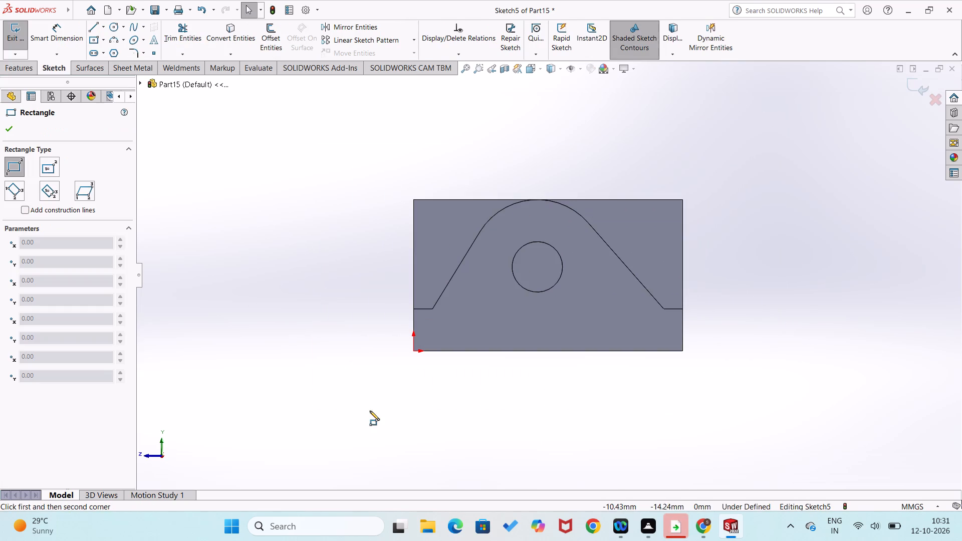
click(504, 351)
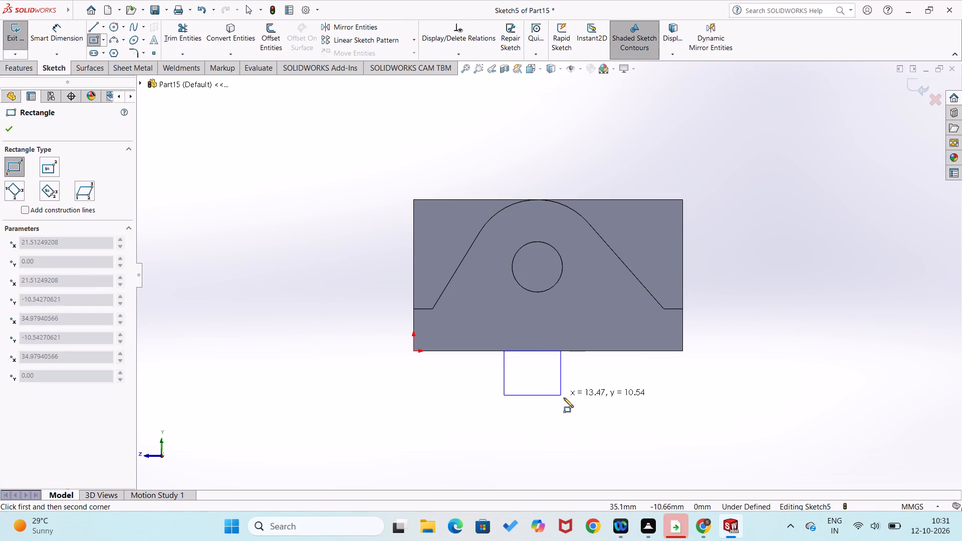
click(581, 405)
Dimension the rectangle's width to 16 mm.
right_drag(614, 414, 613, 345)
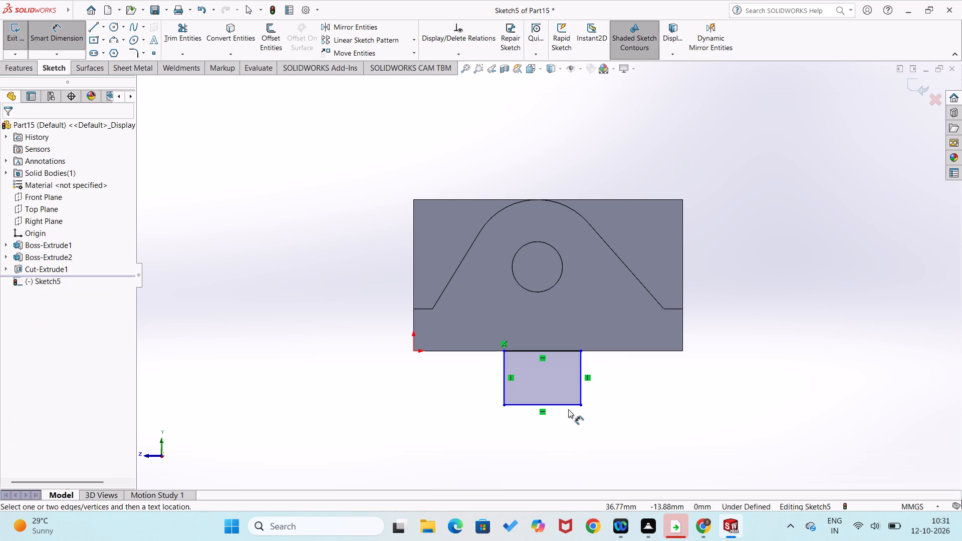
click(573, 404)
drag(558, 434, 565, 434)
text(16)
key(Return)
drag(469, 439, 465, 442)
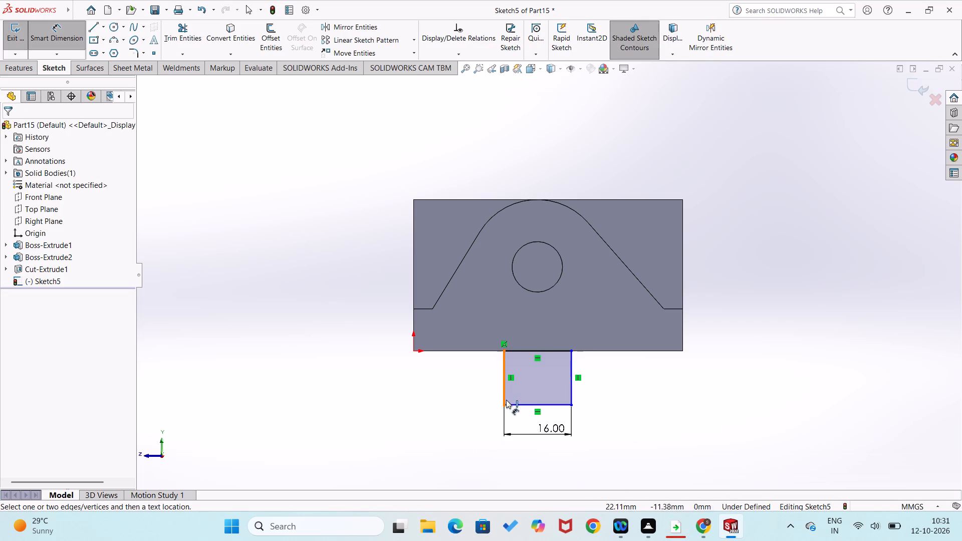
Dimension the rectangle's height to 9 mm.
click(504, 395)
click(486, 400)
key(9)
key(Return)
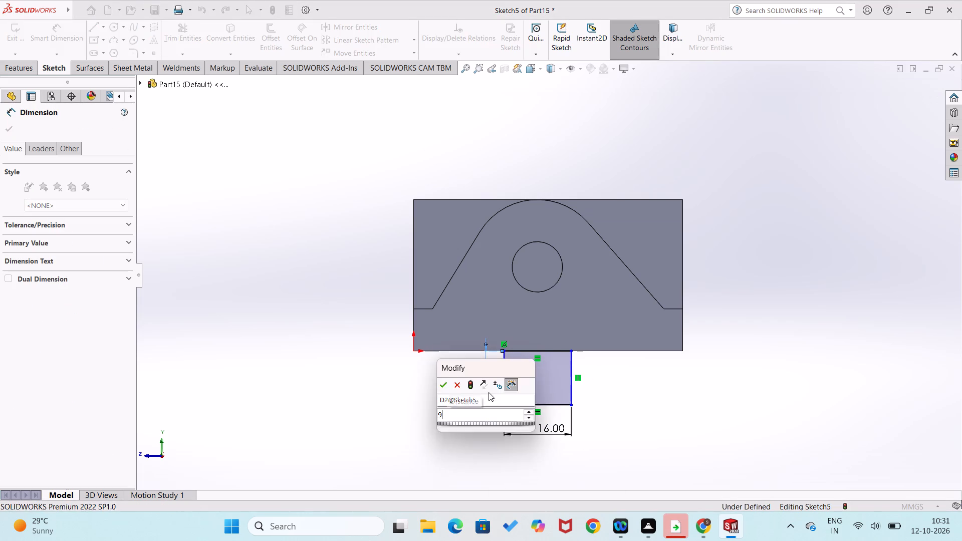
drag(446, 416, 455, 417)
Dimension the rectangle's lower corner nearest the origin at a horizontal distance of 24 mm from the origin.
click(503, 391)
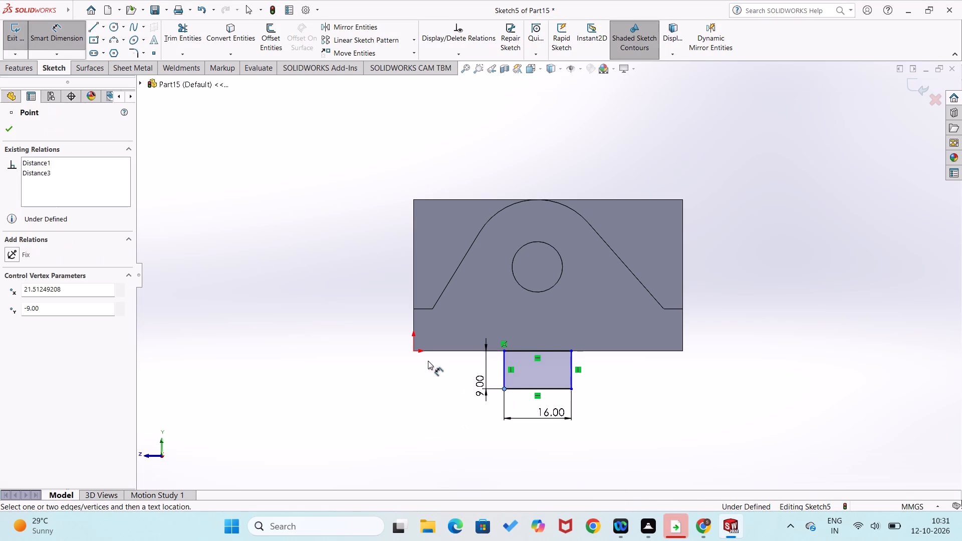
click(414, 351)
click(441, 410)
text(24)
key(Return)
click(324, 371)
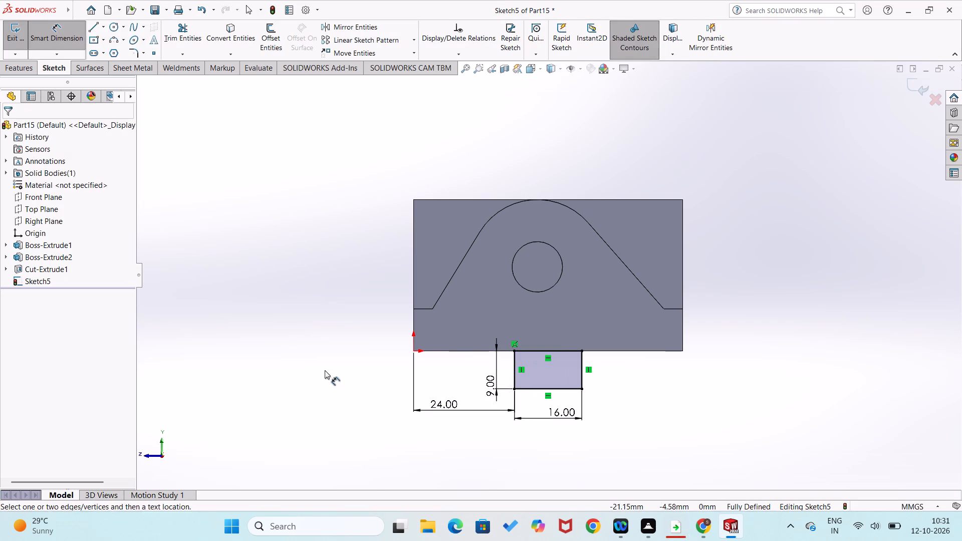
Extrude the 16 by 9 mm rectangle Up To Surface, ending at the outer back face of the vertical leg.
click(16, 74)
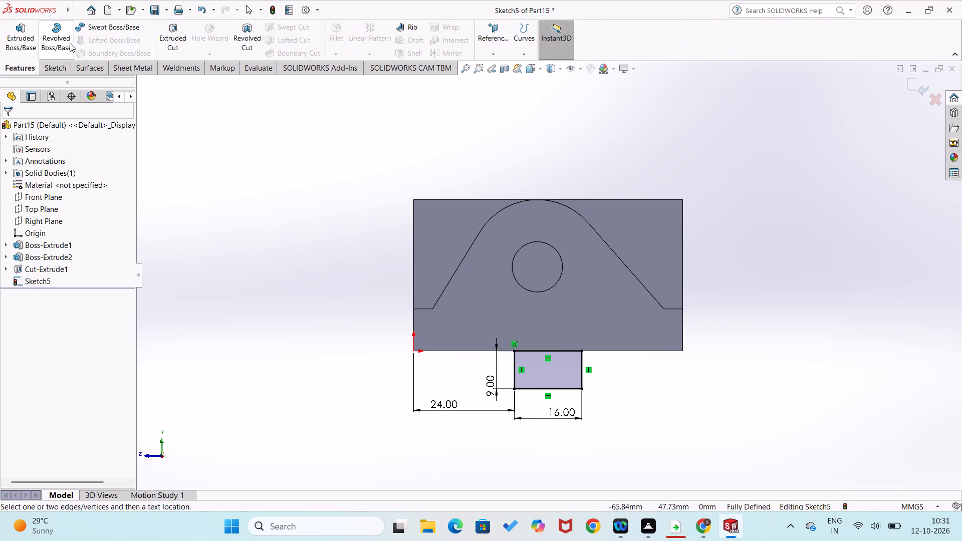
click(6, 44)
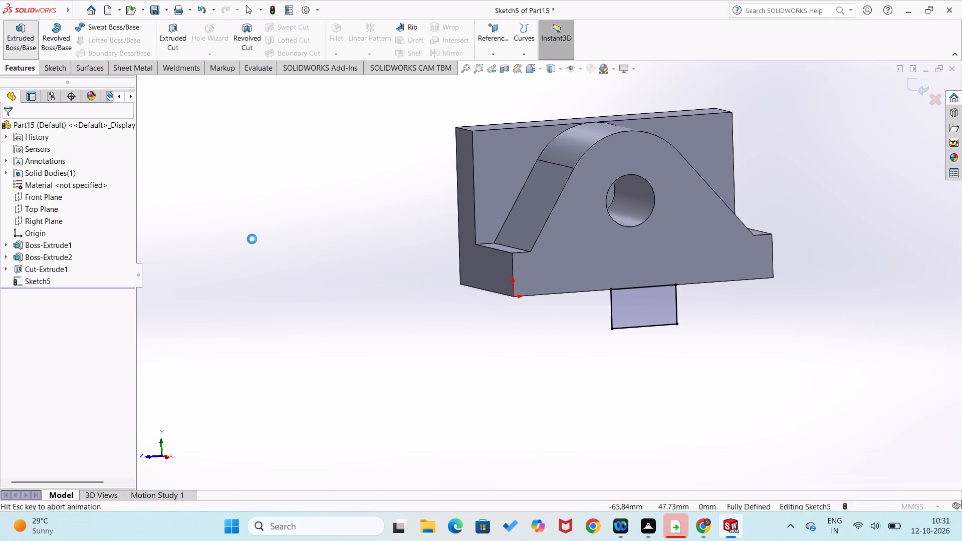
middle_drag(248, 254, 326, 318)
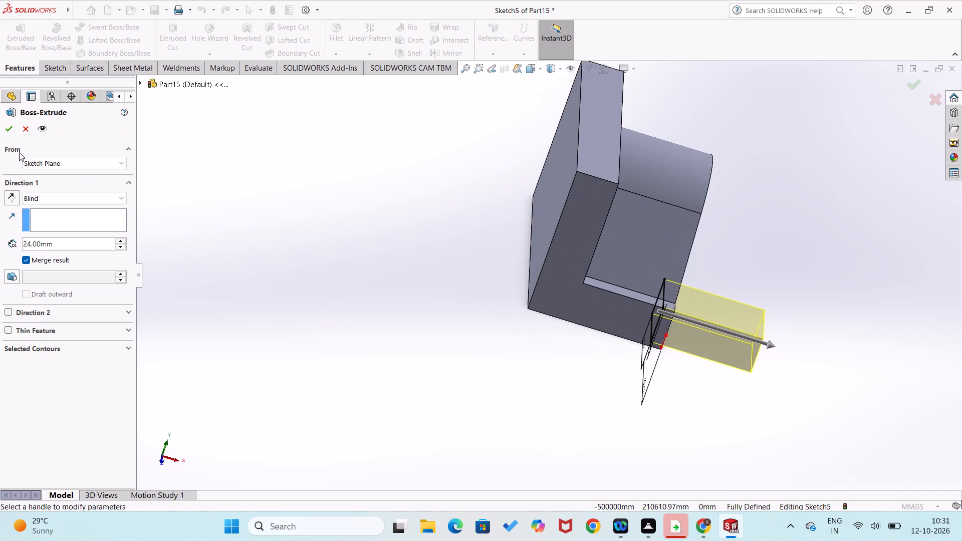
click(95, 193)
drag(97, 232, 110, 237)
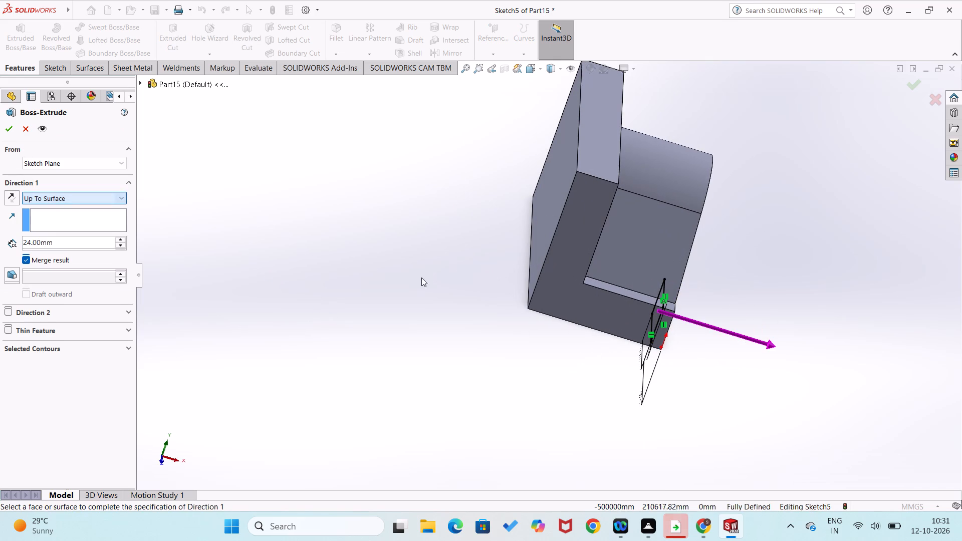
click(557, 210)
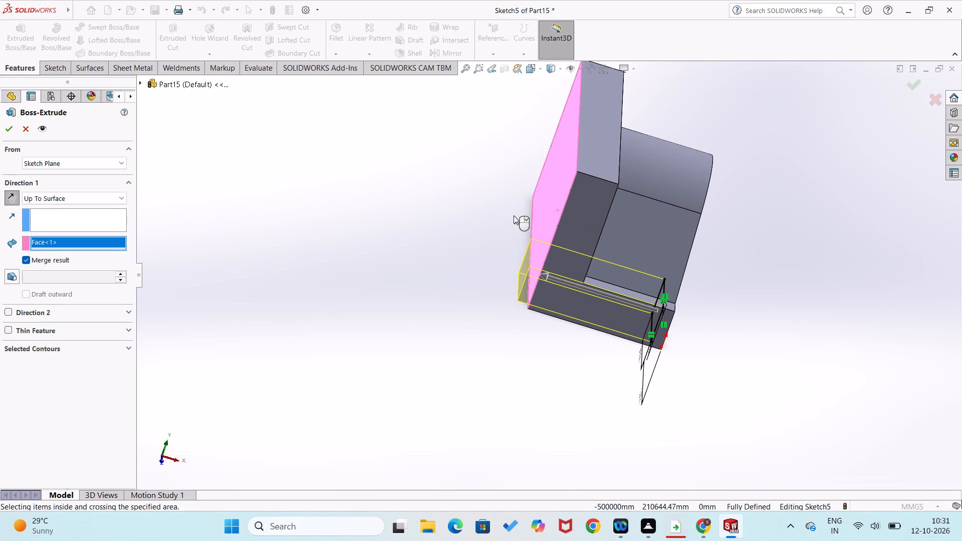
click(6, 128)
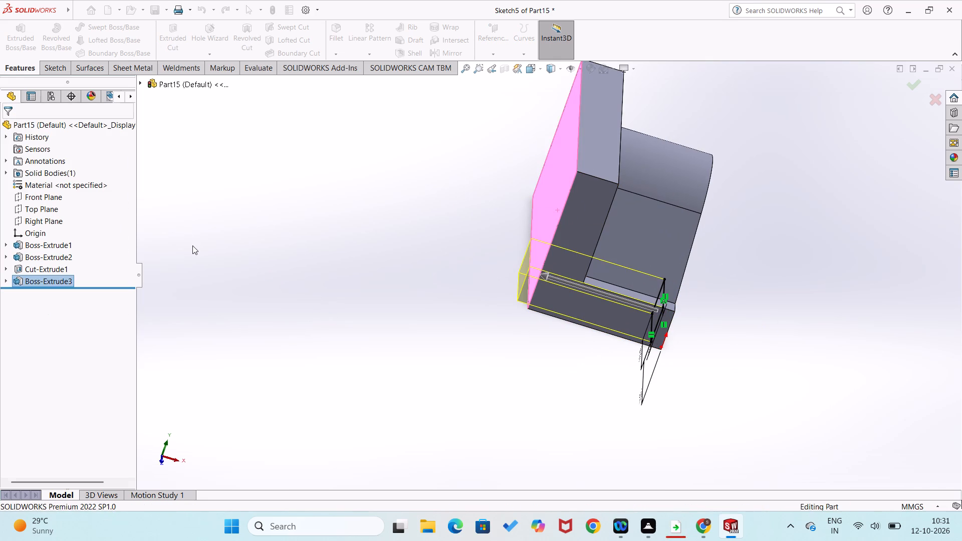
click(192, 245)
Fillet both edges where the boss's sloped sides meet the horizontal leg with a 3 mm radius.
middle_drag(275, 301, 215, 265)
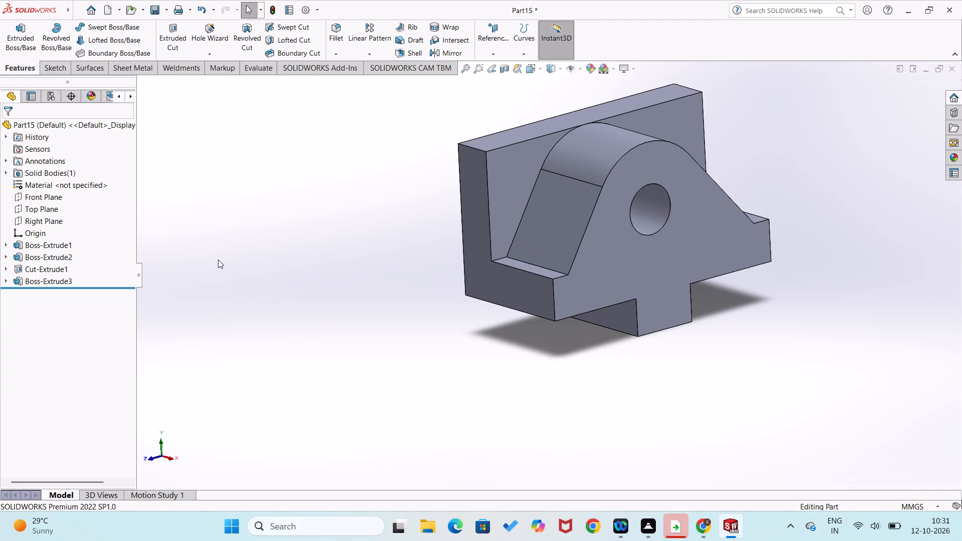
click(338, 52)
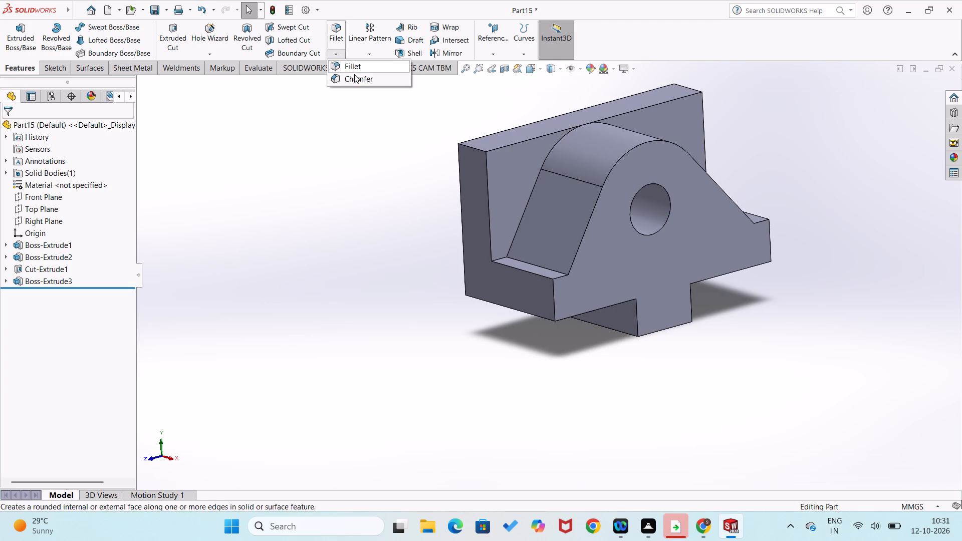
click(358, 68)
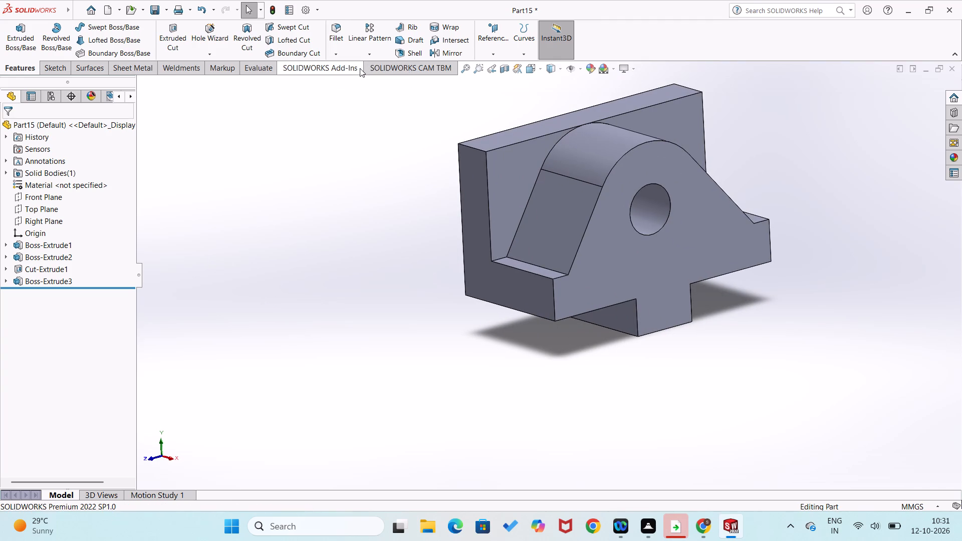
click(542, 267)
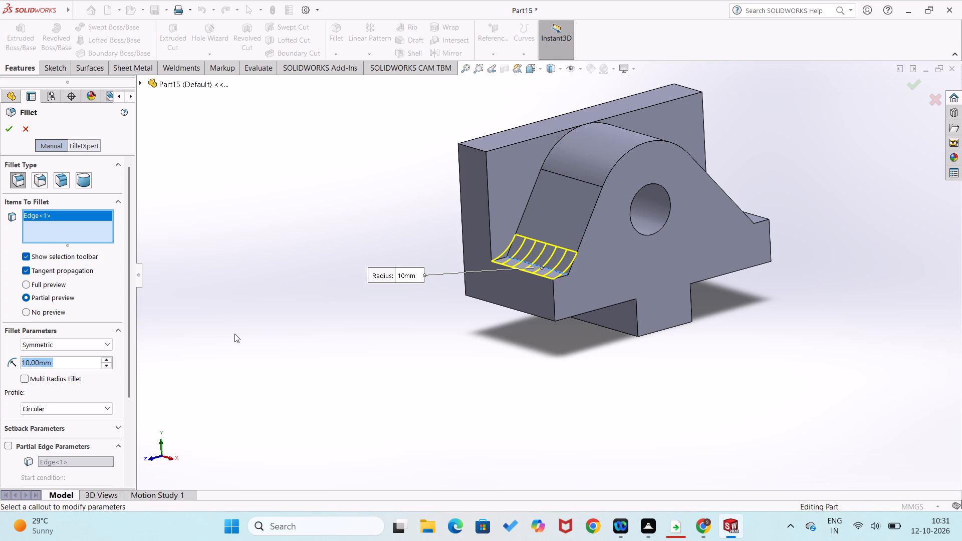
key(3)
key(Return)
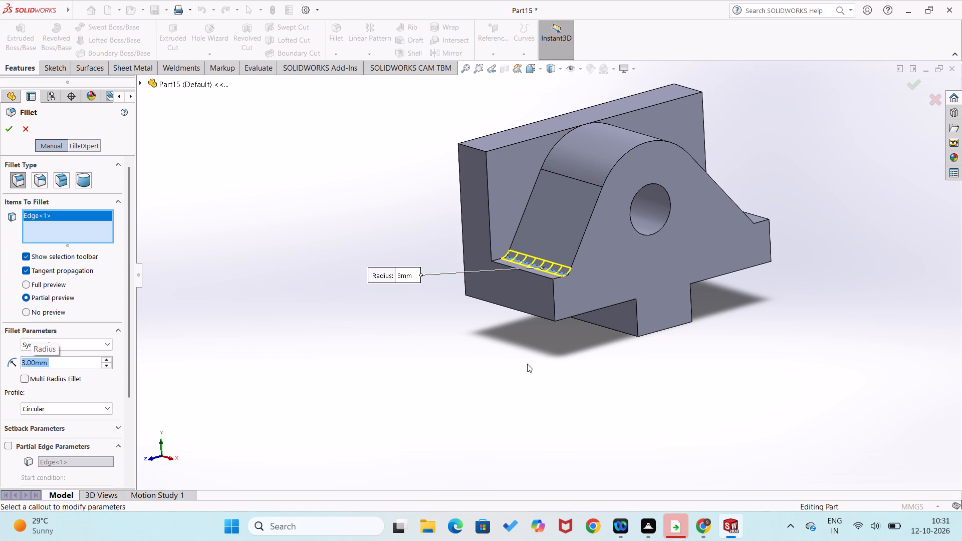
middle_drag(568, 378, 505, 472)
scroll(509, 453, up, 1)
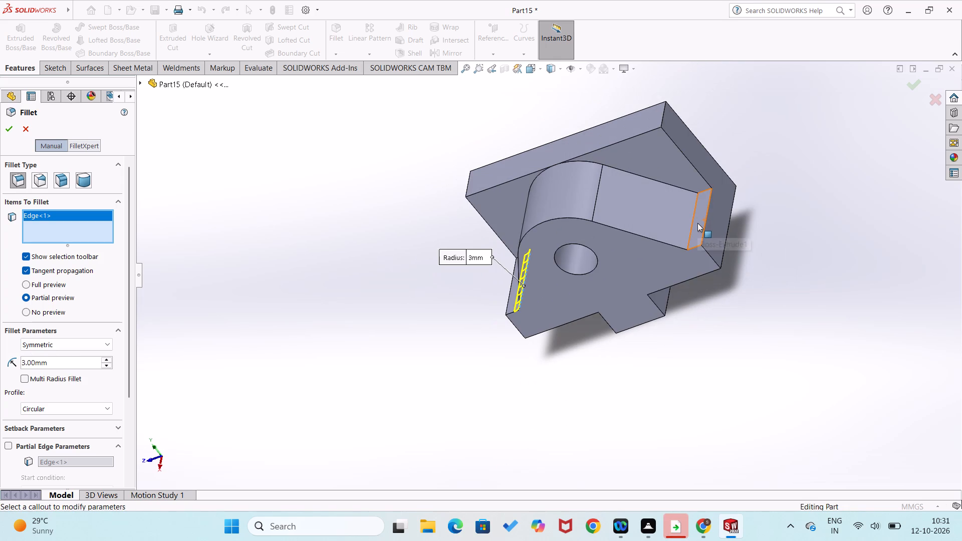
click(690, 227)
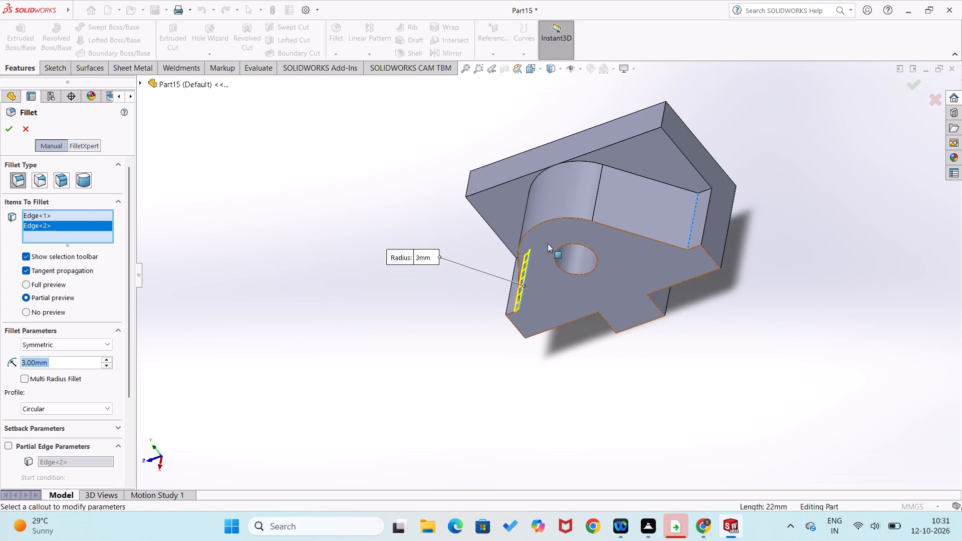
click(10, 127)
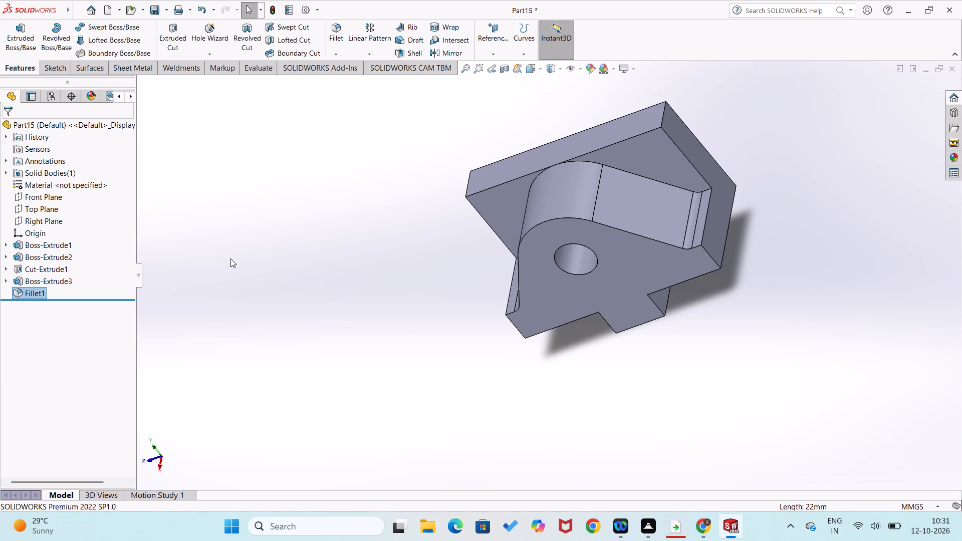
Start a new sketch on the vertical leg's top face and draw a circle about 9.5 mm in diameter over the rounded boss.
middle_drag(232, 259, 255, 322)
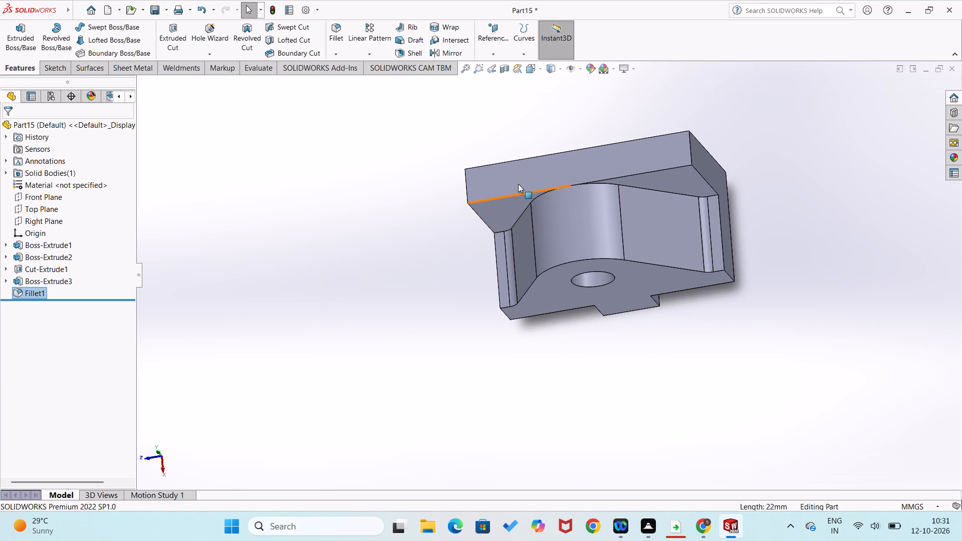
right_click(518, 184)
click(541, 168)
right_drag(331, 243, 401, 260)
click(570, 282)
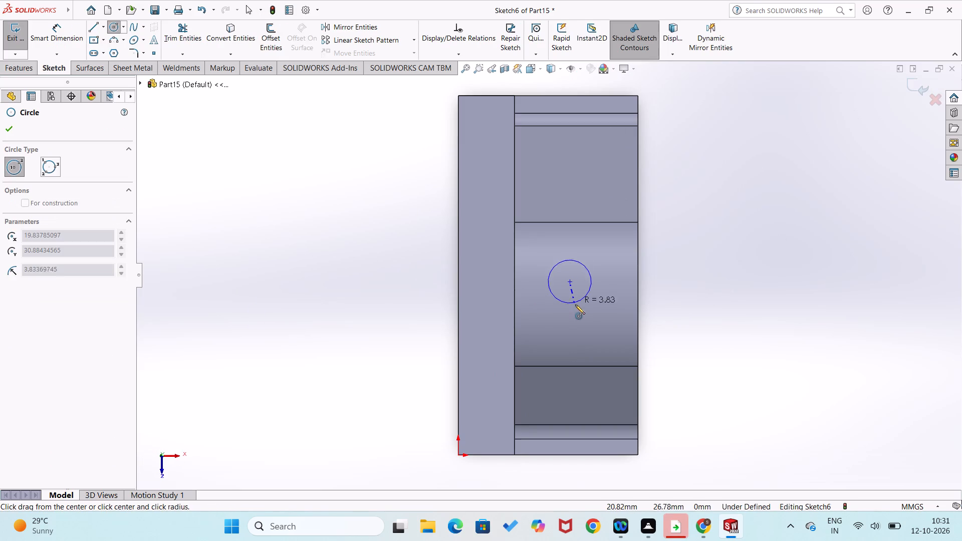
click(575, 308)
Dimension the circle's centre 32 mm from the origin along the bracket's length.
right_drag(401, 331, 420, 247)
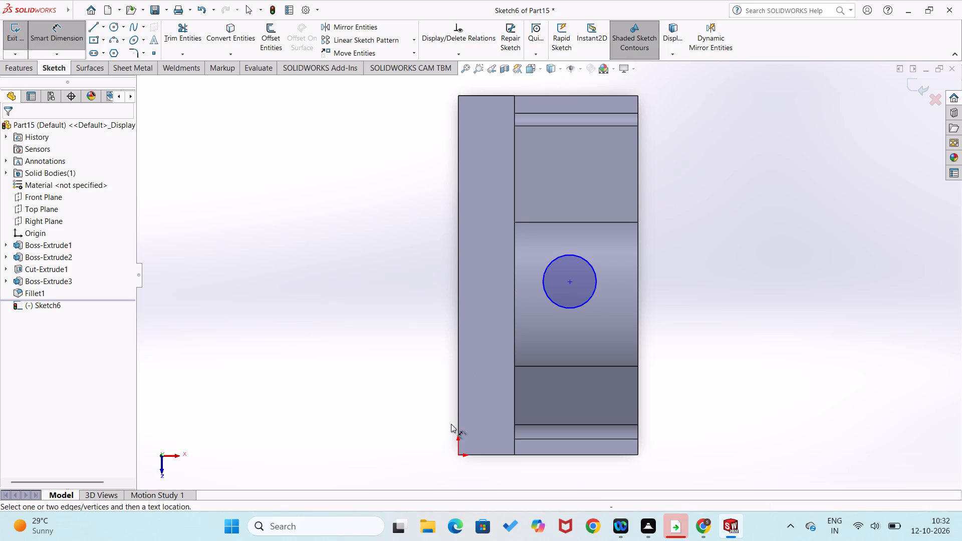
click(458, 457)
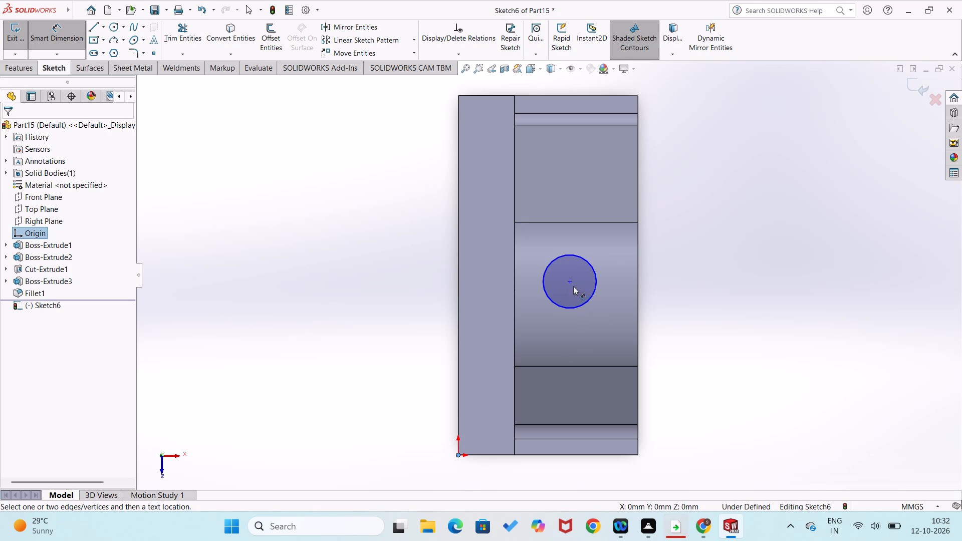
click(568, 282)
click(375, 286)
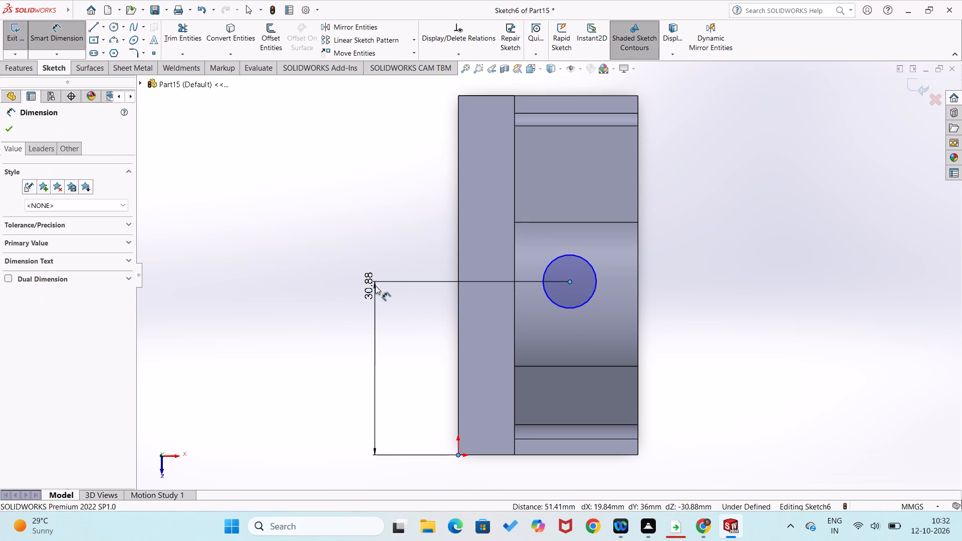
text(32)
key(Return)
click(330, 262)
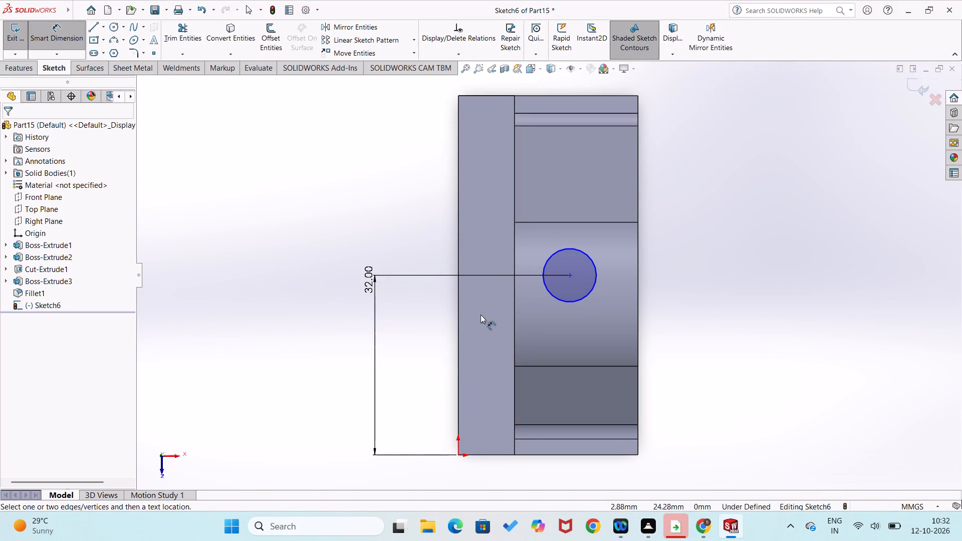
Dimension the circle's centre 20 mm from the long outer edge of the vertical leg.
click(459, 305)
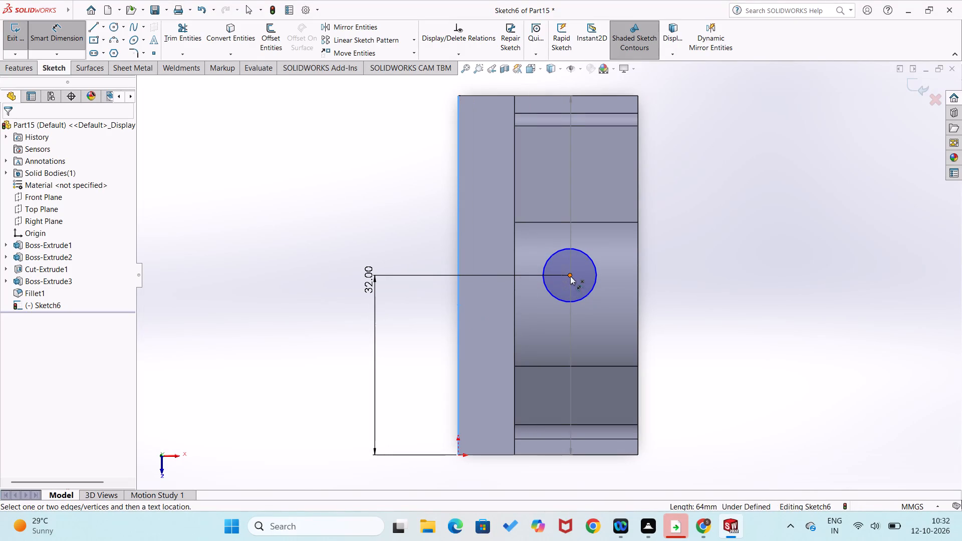
click(570, 276)
click(506, 248)
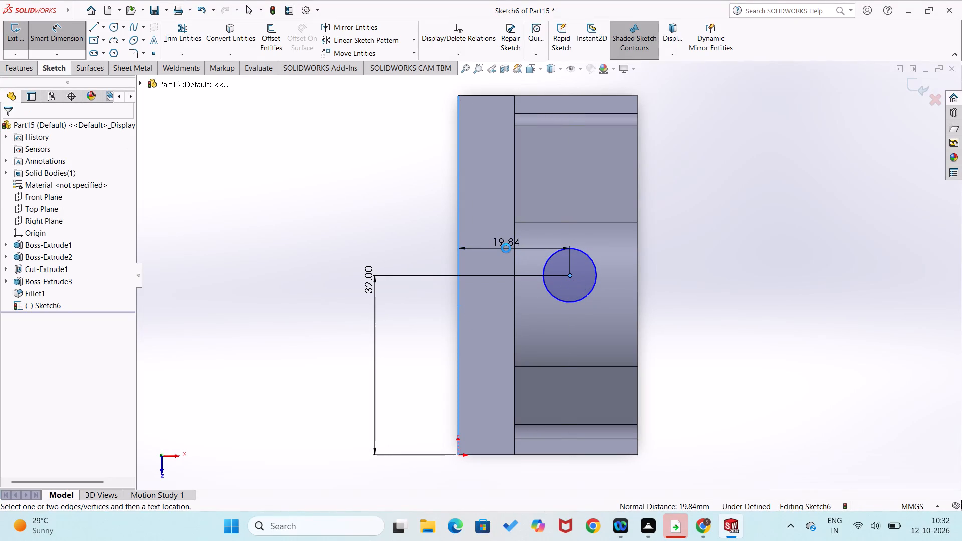
text(20)
key(Return)
click(410, 238)
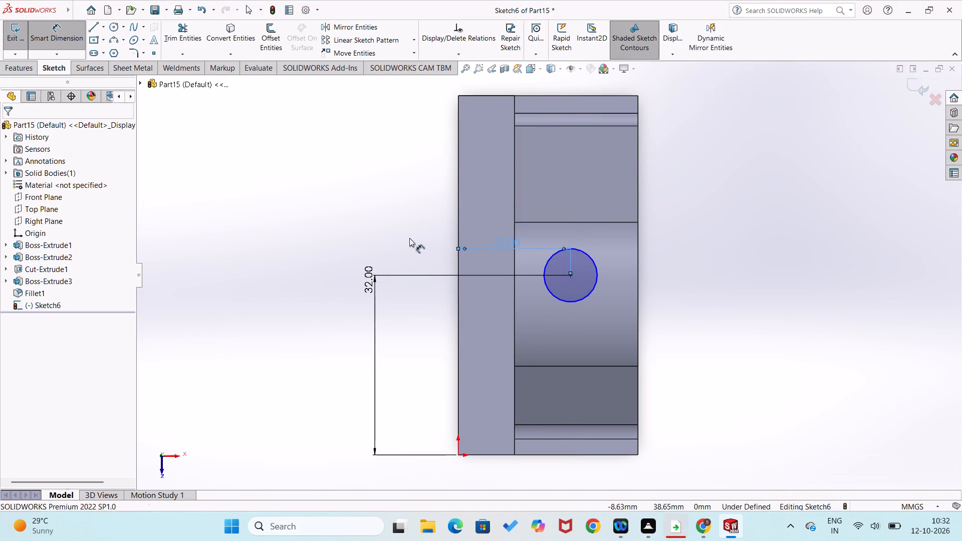
right_drag(409, 237, 432, 175)
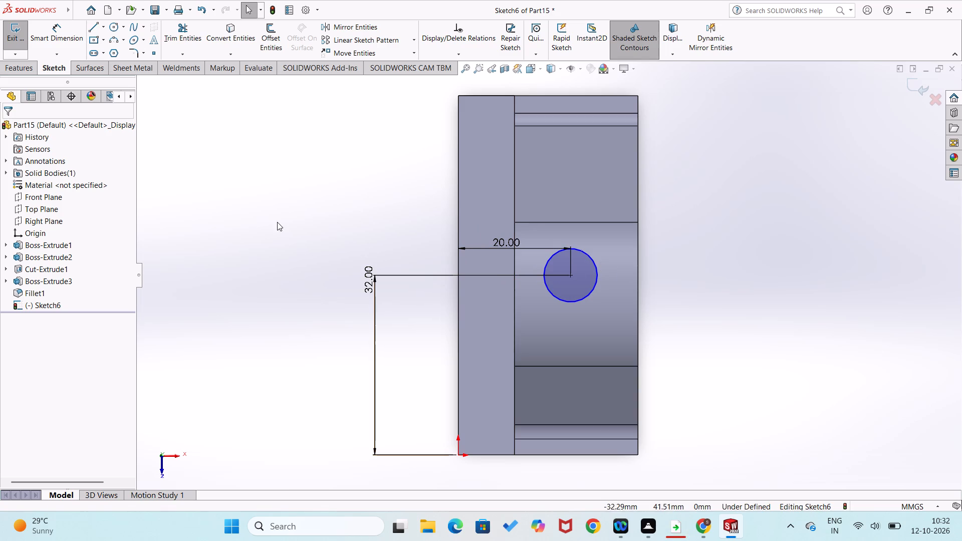
Dimension the circle's diameter to 10 mm.
right_drag(318, 243, 330, 166)
click(592, 295)
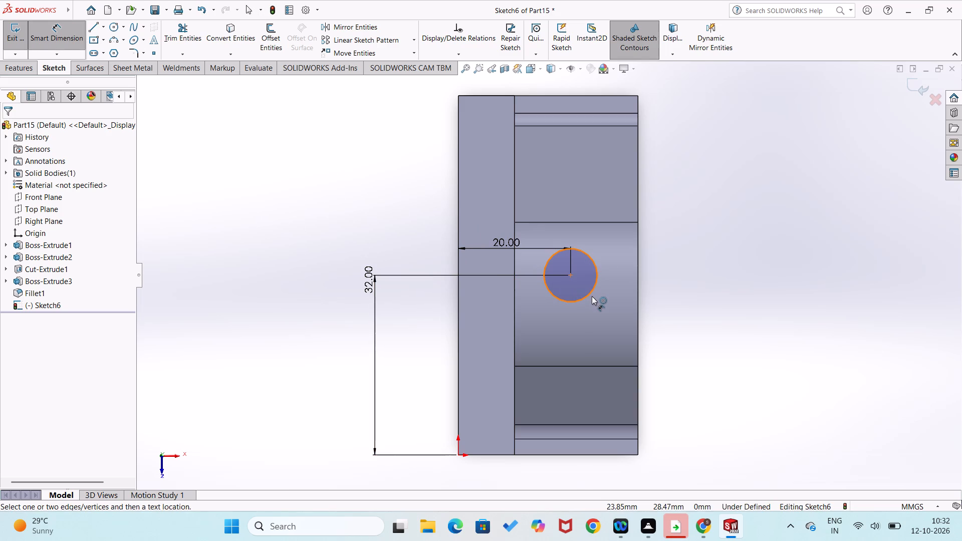
click(425, 323)
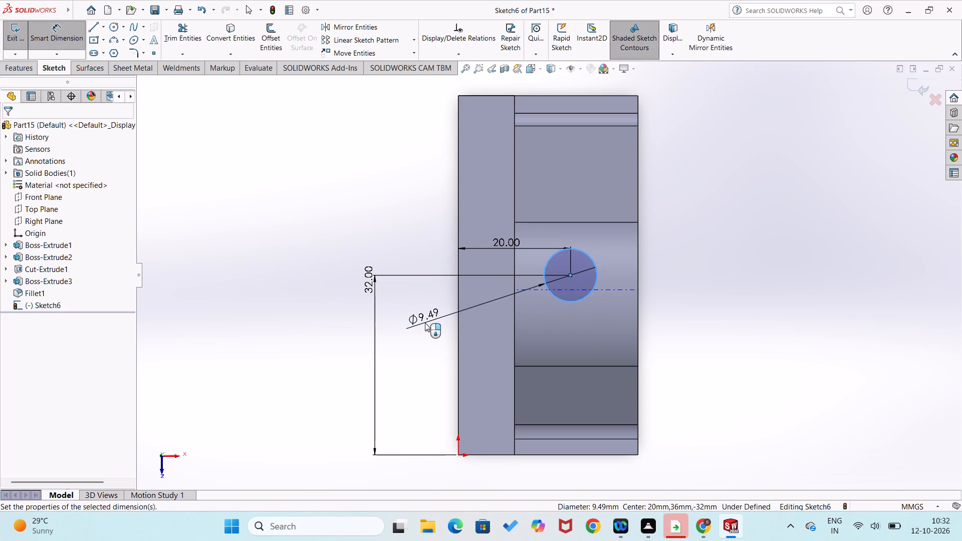
text(10)
key(Return)
click(339, 304)
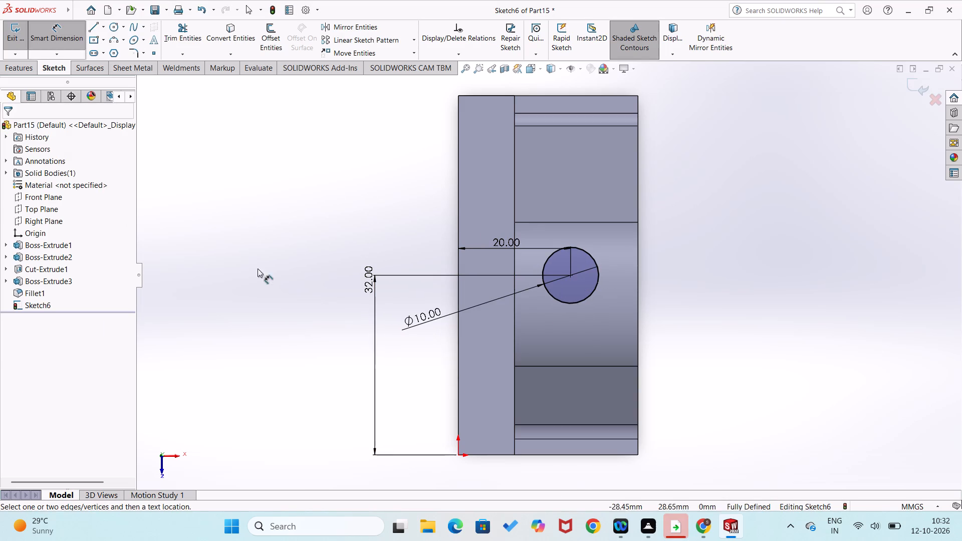
Cut the 10 mm circle into the top of the boss as a Blind extruded cut 4 mm deep.
click(17, 71)
click(165, 40)
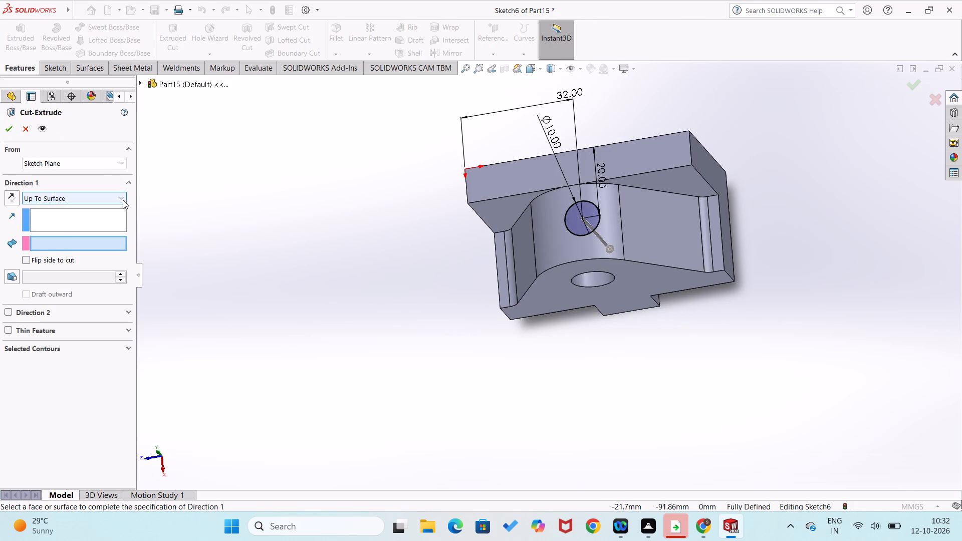
click(123, 200)
click(111, 209)
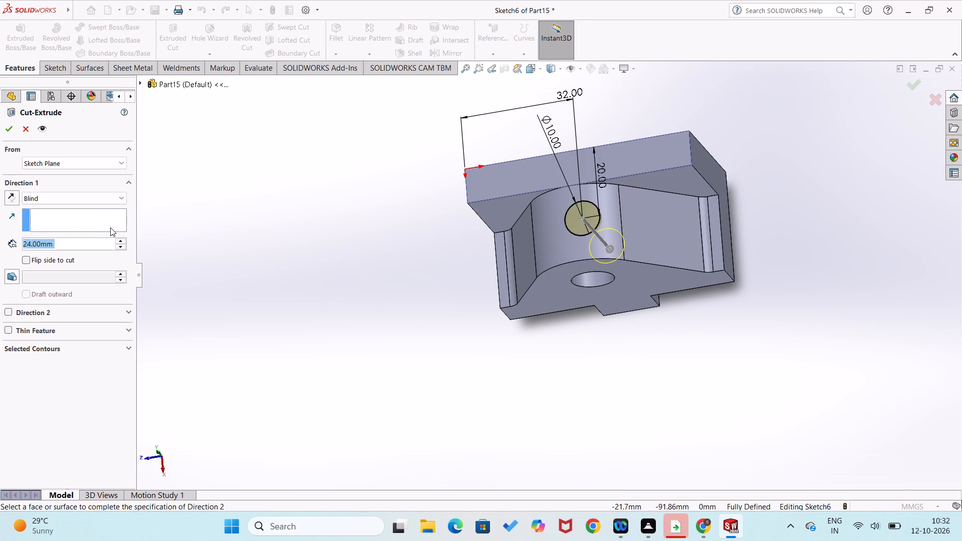
key(4)
key(Return)
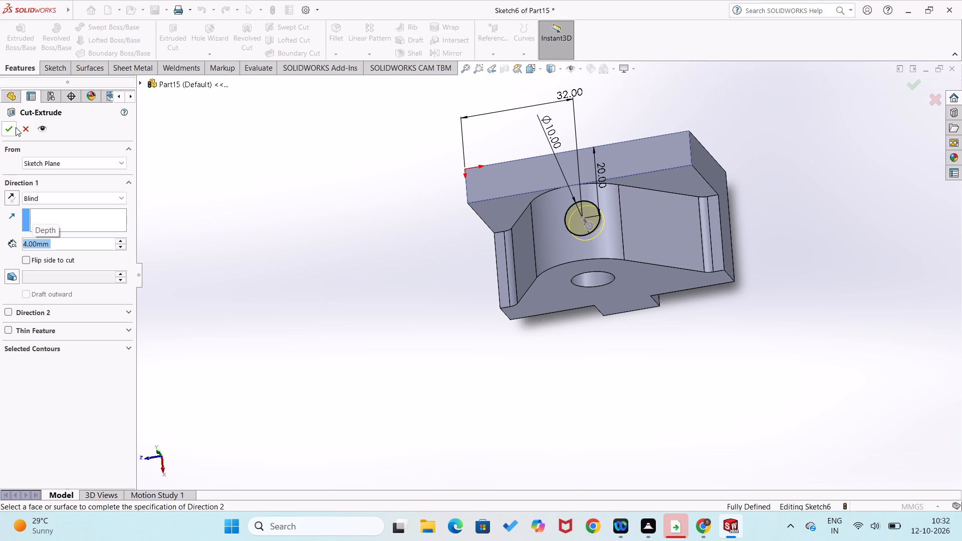
click(15, 128)
click(206, 203)
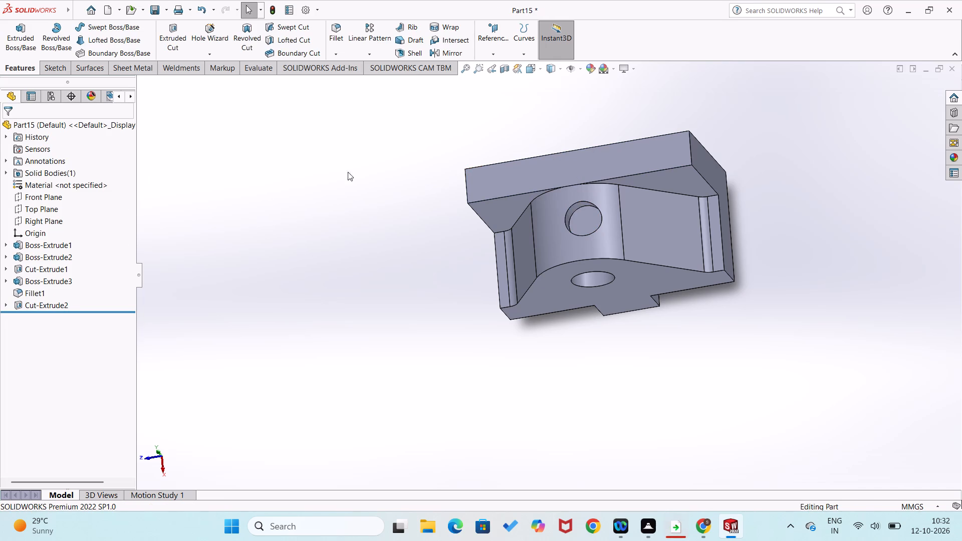
Start a new sketch on the floor of the 10 mm recess and draw a concentric circle about 5 mm in diameter.
right_click(578, 212)
click(601, 200)
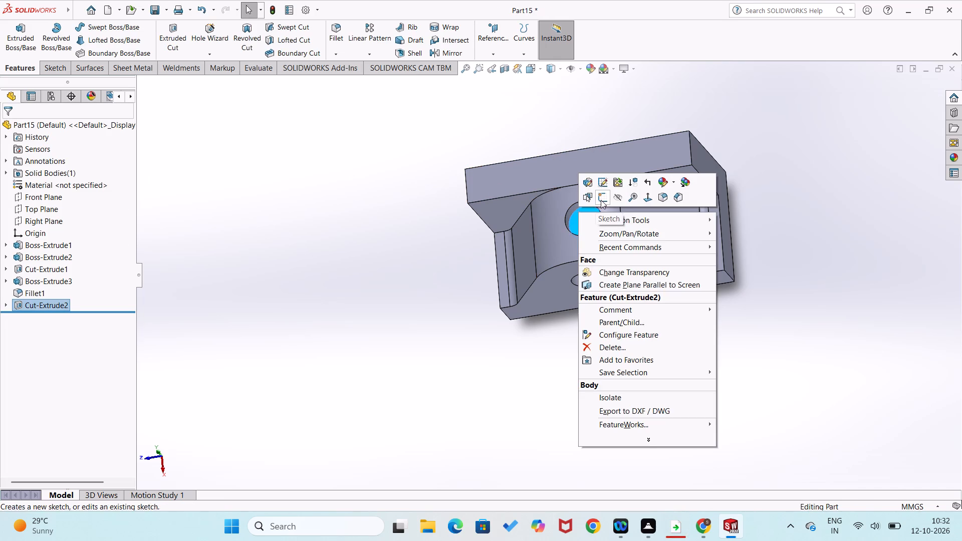
right_drag(370, 240, 452, 234)
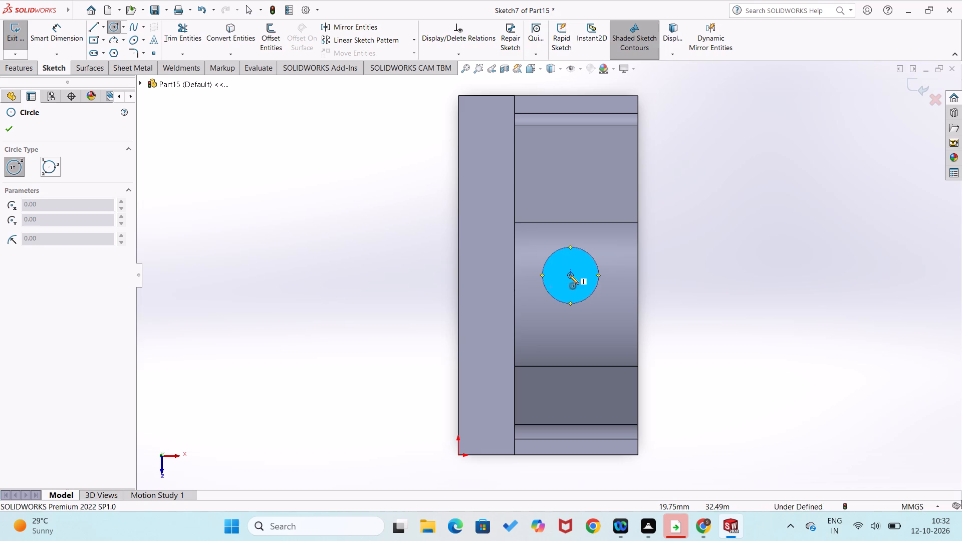
click(569, 276)
click(579, 287)
Dimension the diameter of the circle on the recess floor to 6 mm.
right_drag(597, 281, 607, 213)
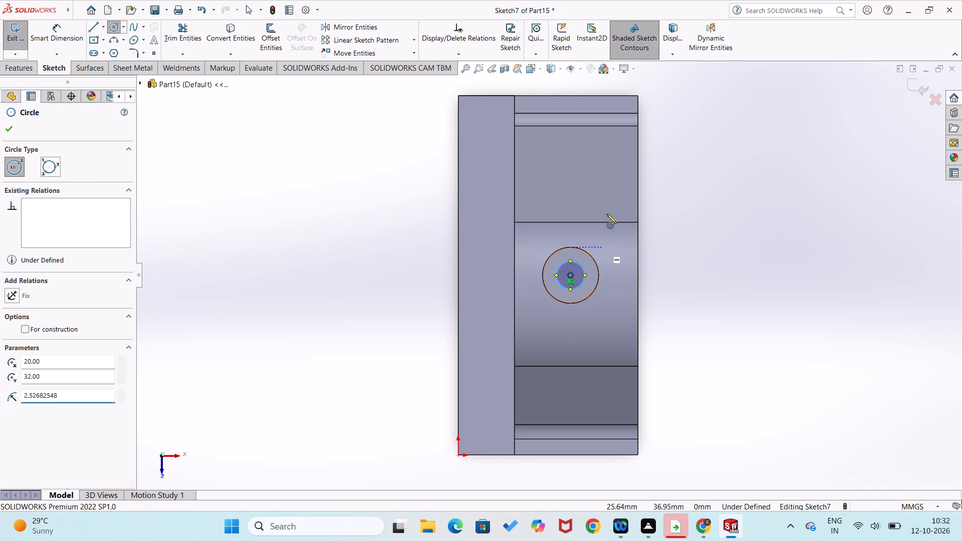
click(580, 267)
click(616, 272)
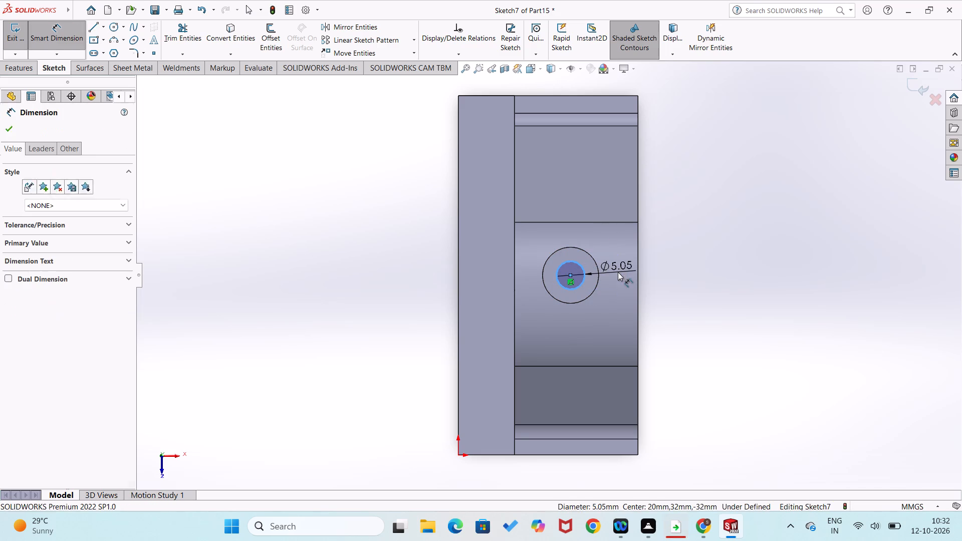
key(6)
key(Return)
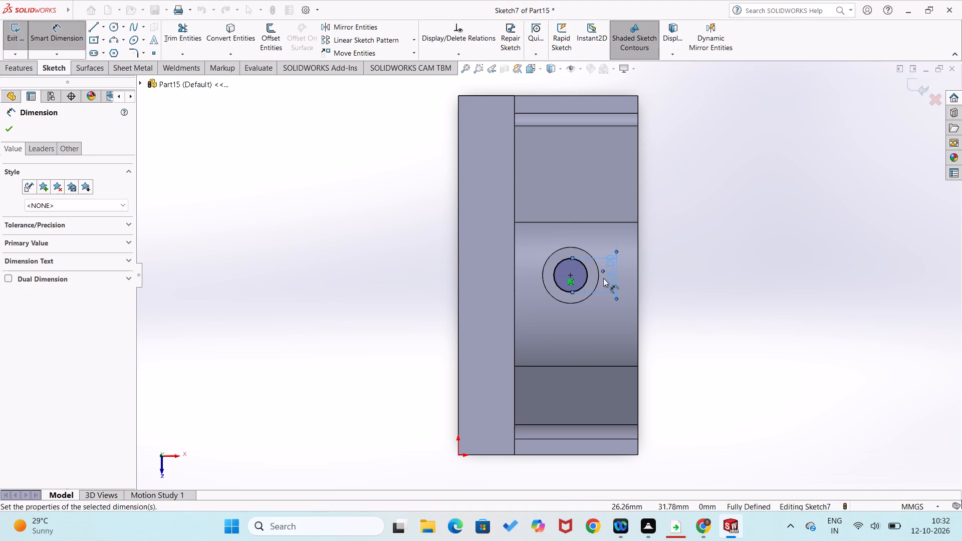
Cut the 6 mm circle into the recess floor as a Blind extruded cut 4 mm deep.
click(26, 70)
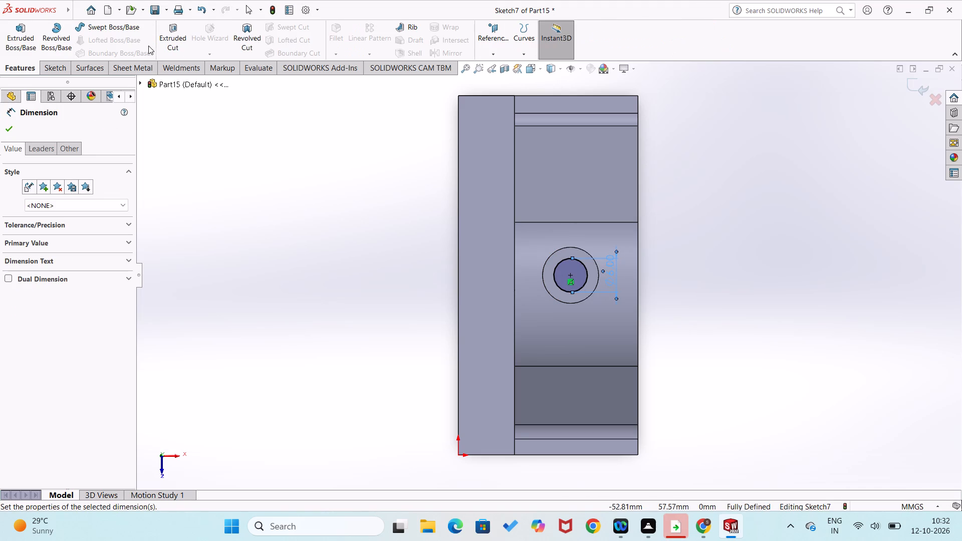
click(170, 48)
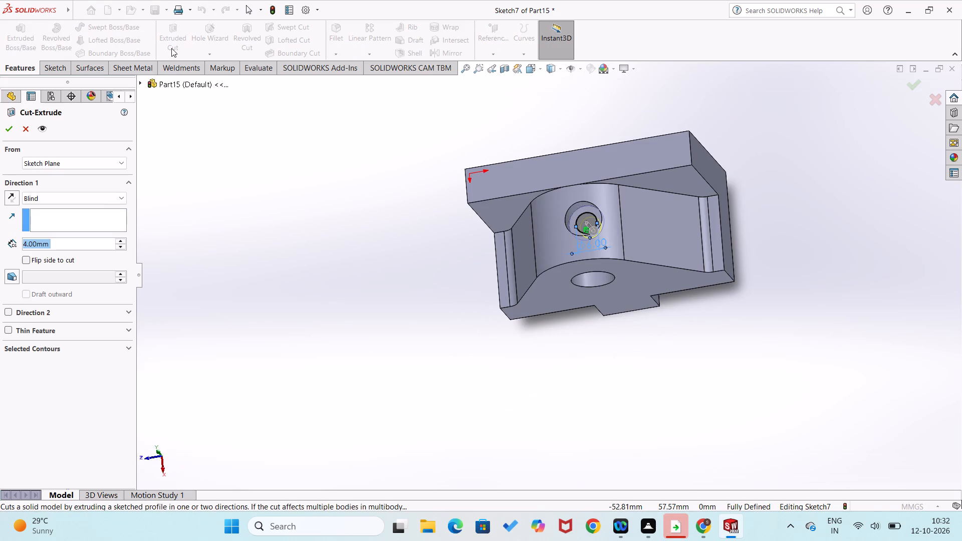
click(15, 129)
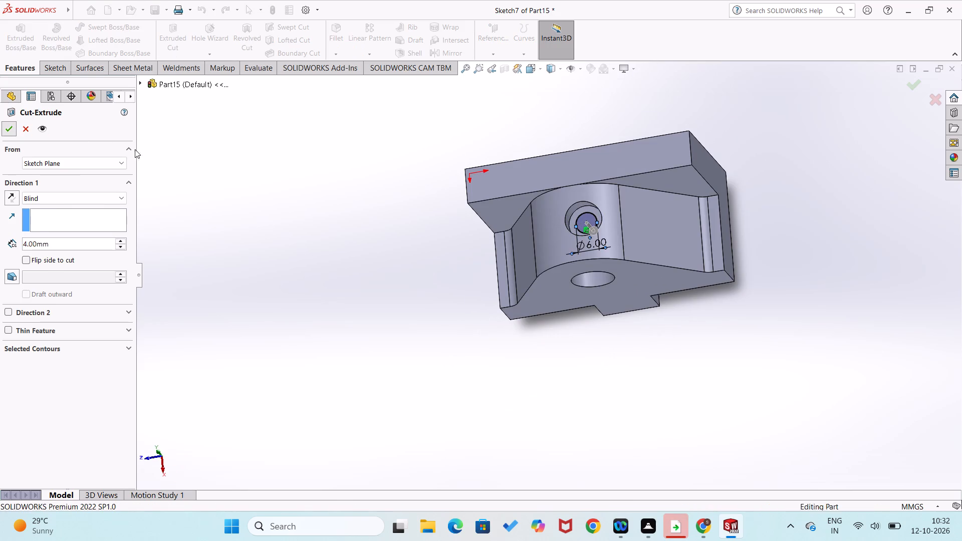
click(166, 153)
Examine the bracket from all sides, including the stepped hole, the cross hole and the lower block.
middle_drag(257, 210, 286, 146)
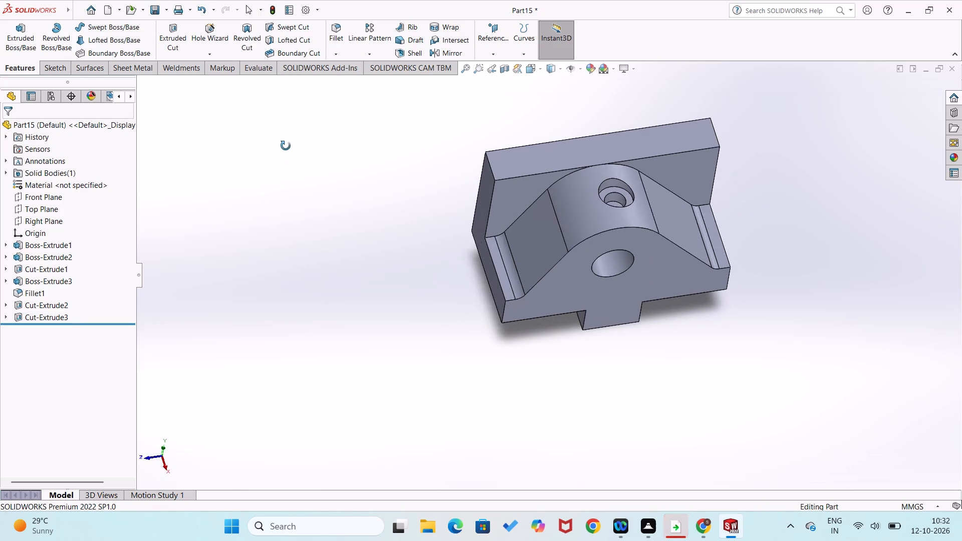
middle_drag(286, 146, 286, 143)
key(ctrl+7)
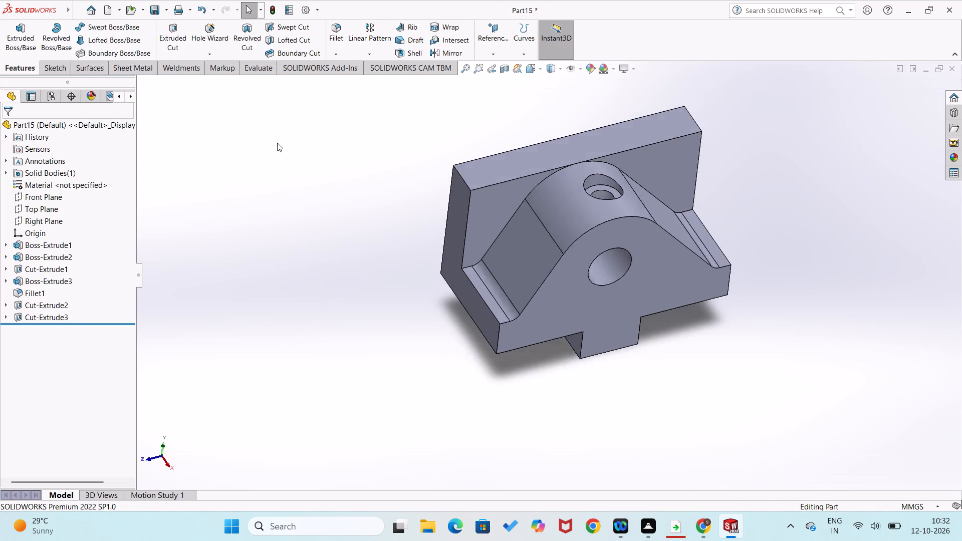
click(236, 164)
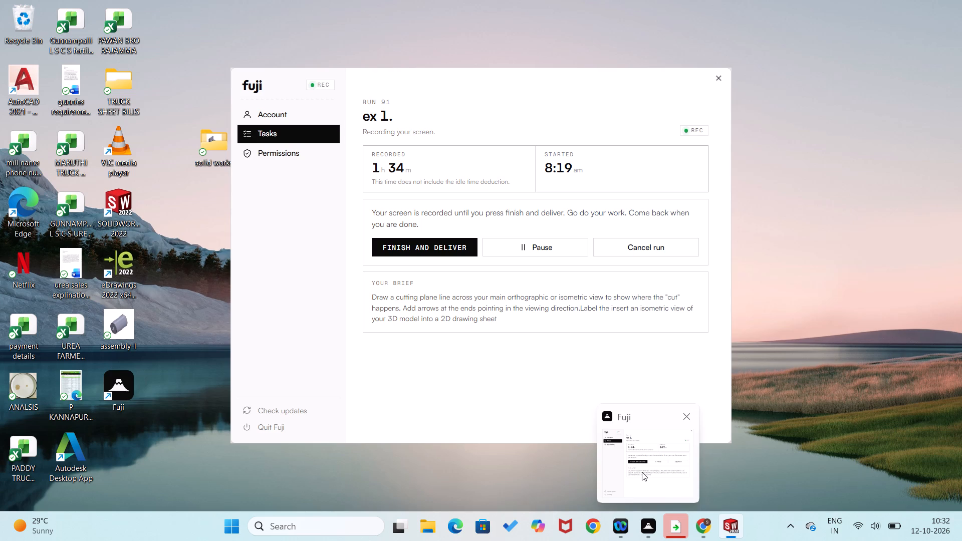
middle_drag(445, 419, 401, 235)
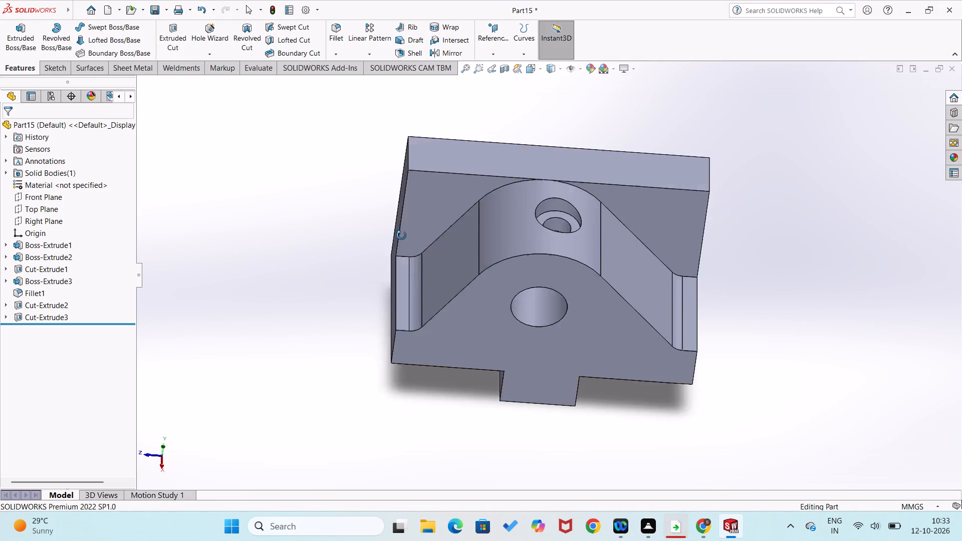
middle_drag(401, 235, 475, 267)
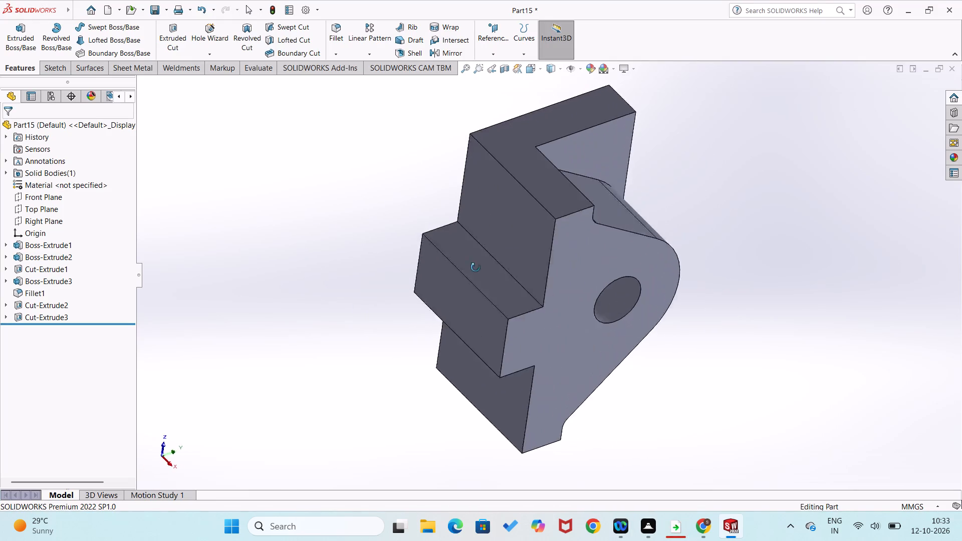
middle_drag(475, 267, 361, 186)
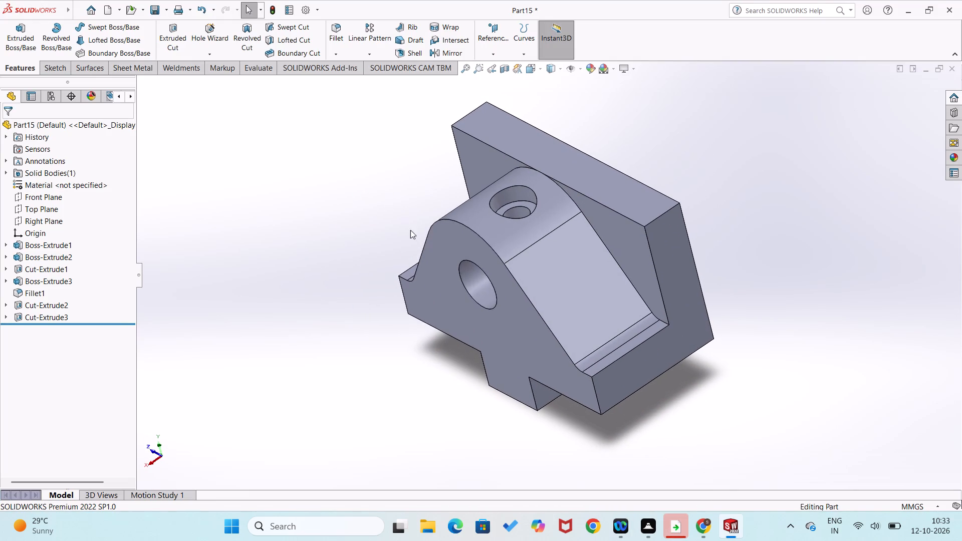
middle_drag(424, 344, 414, 305)
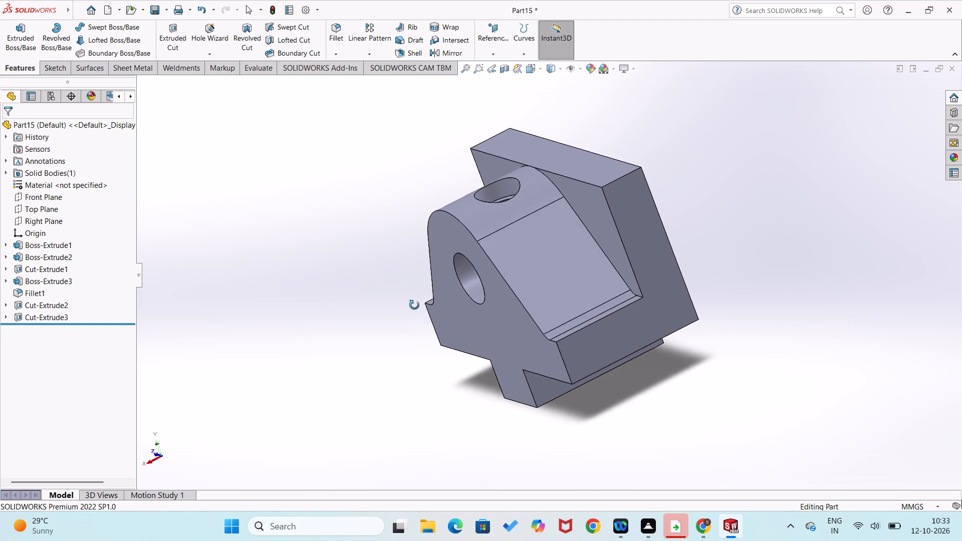
middle_drag(414, 305, 577, 280)
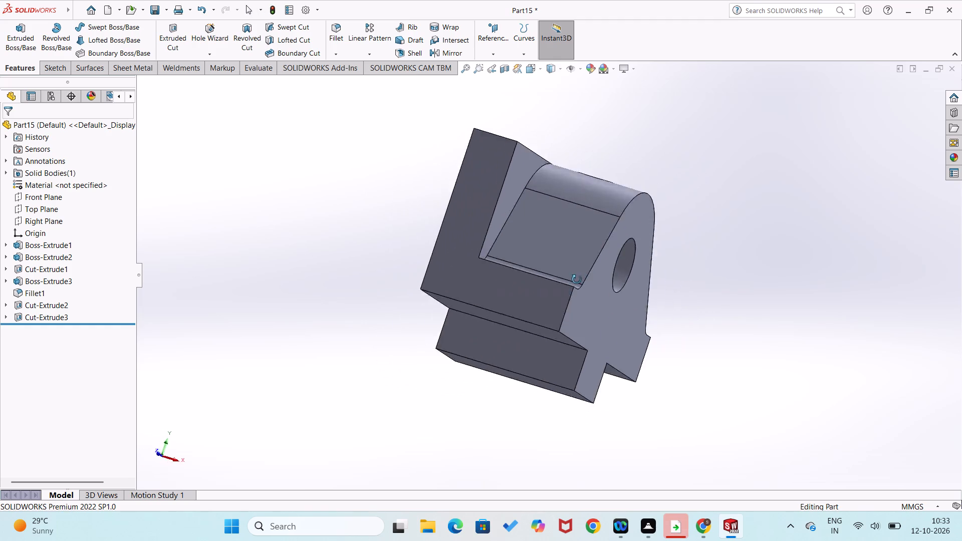
middle_drag(577, 280, 426, 333)
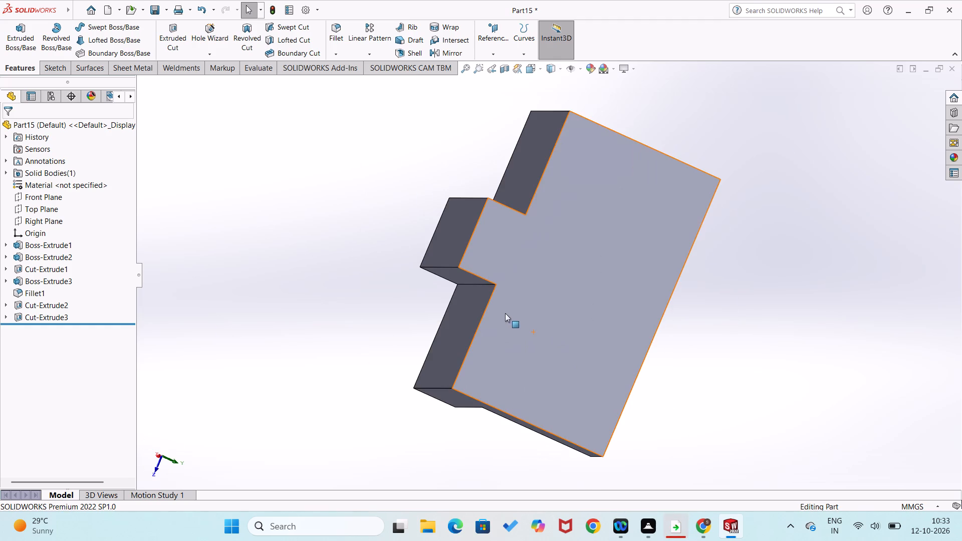
middle_drag(532, 352, 667, 338)
middle_drag(555, 350, 606, 356)
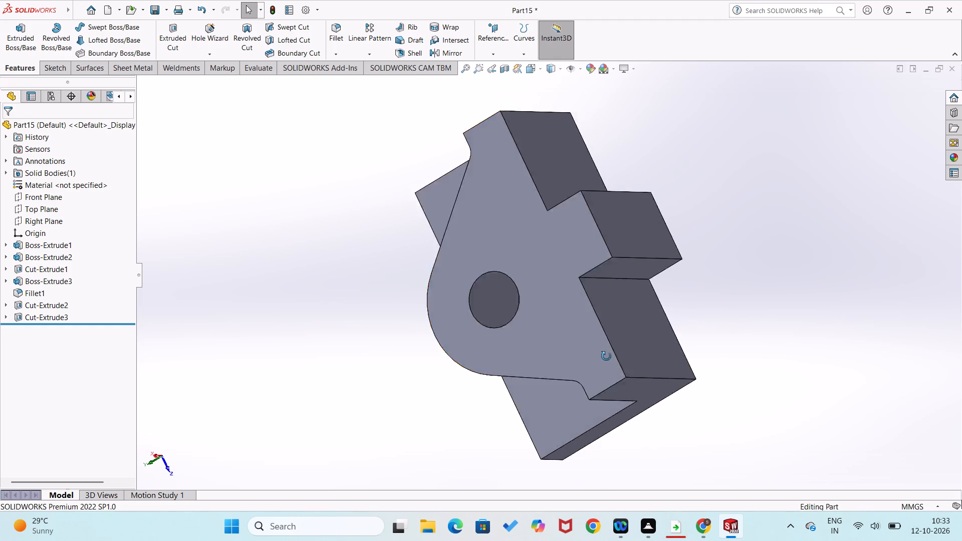
middle_drag(606, 356, 714, 313)
middle_drag(681, 388, 654, 320)
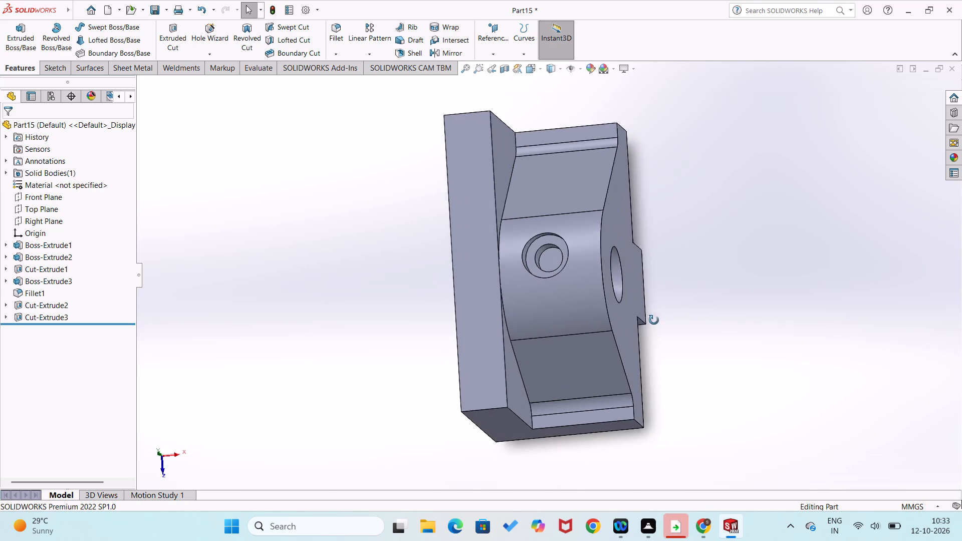
middle_drag(654, 320, 645, 294)
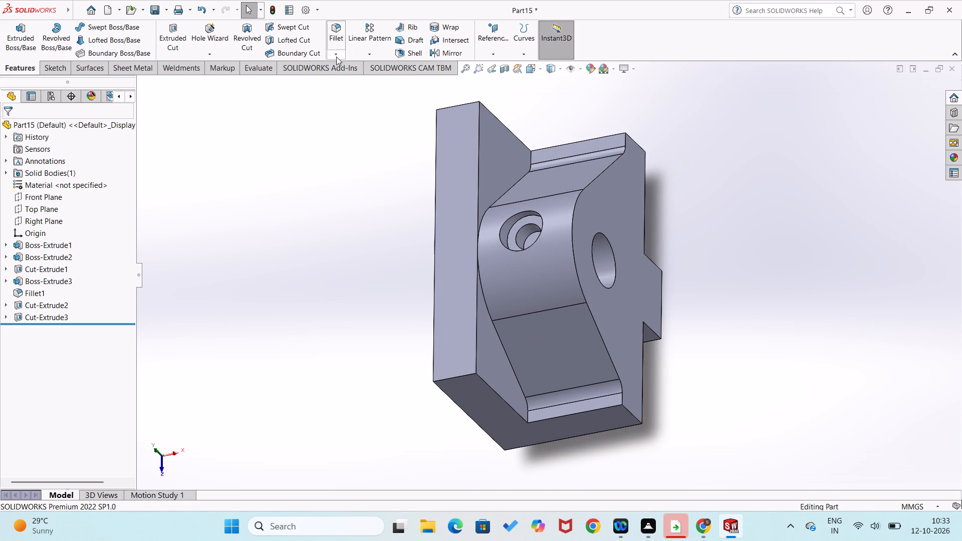
Fillet the boss's outer front edge chain, on the face with the cross hole, with a 1 mm symmetric radius.
click(337, 56)
click(350, 66)
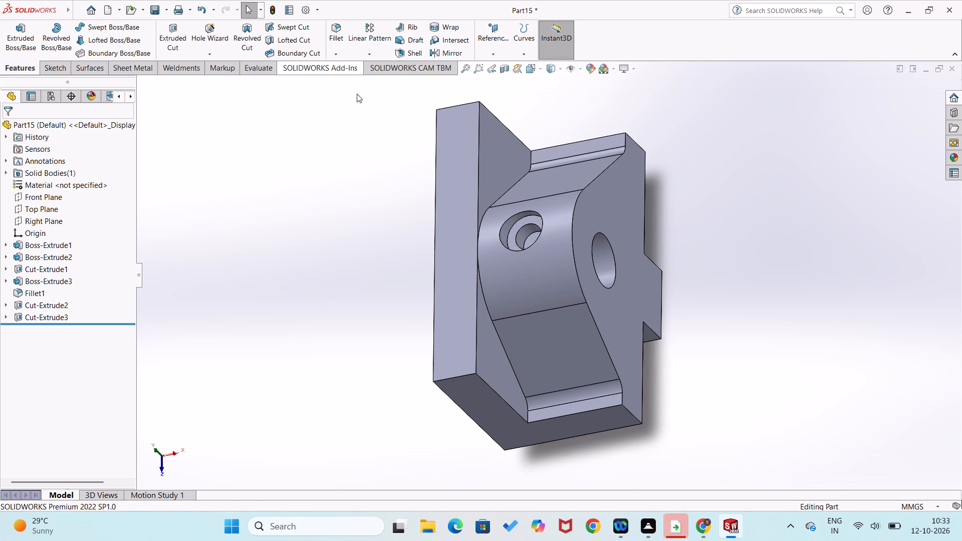
click(604, 342)
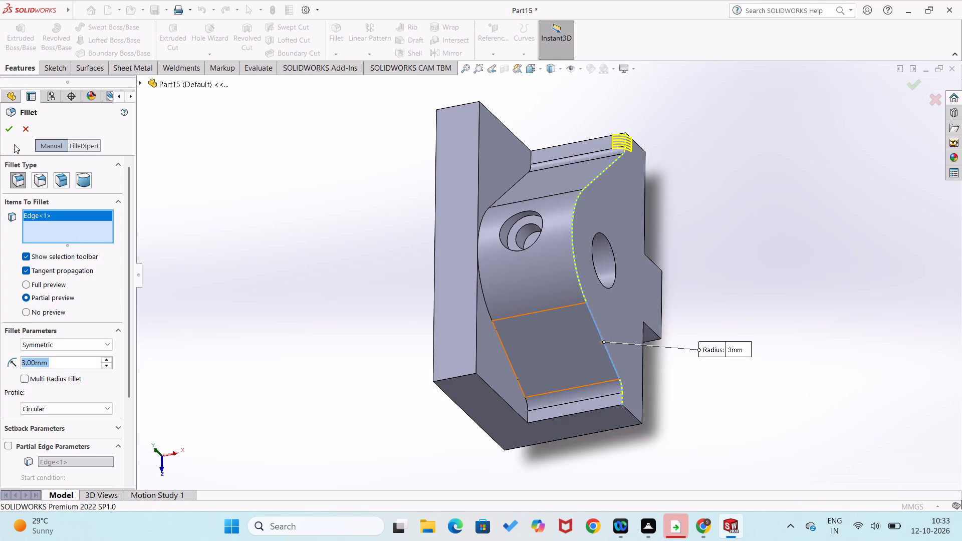
key(1)
key(Return)
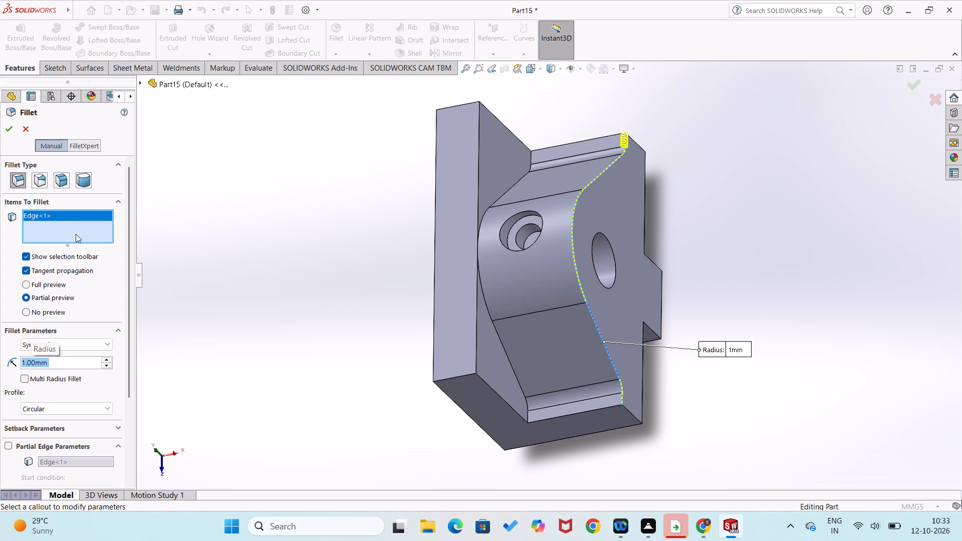
click(7, 128)
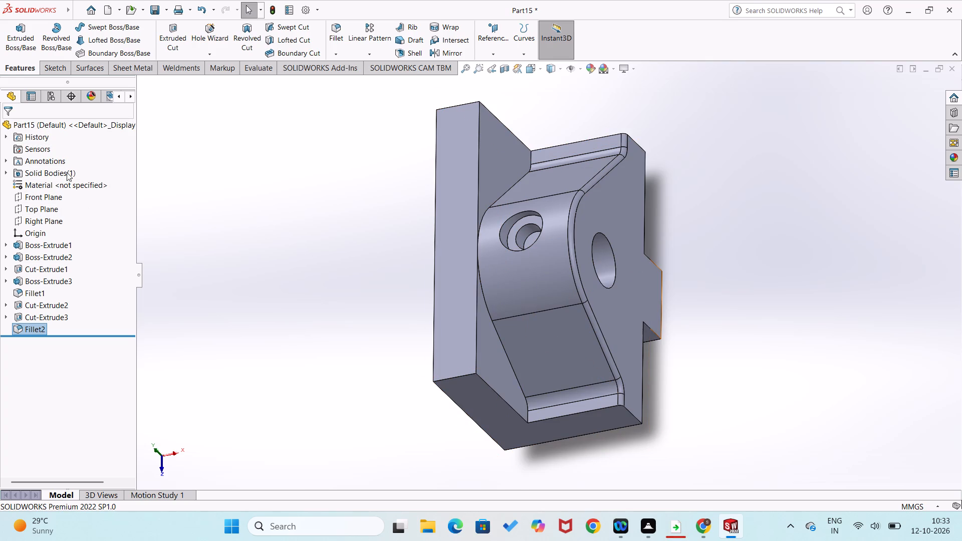
Fillet the edge chain where the boss's curved and sloped surfaces meet the vertical leg with a 1 mm radius.
click(330, 56)
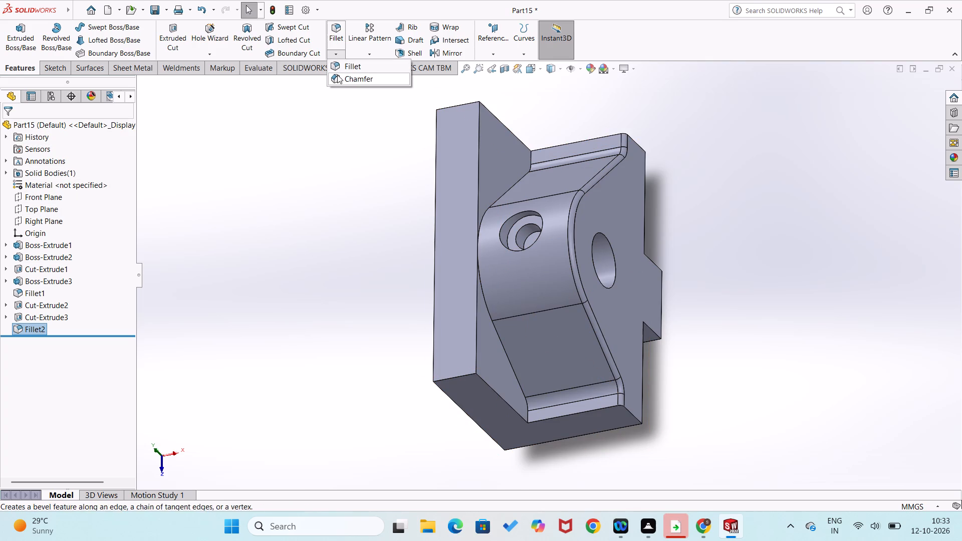
click(339, 67)
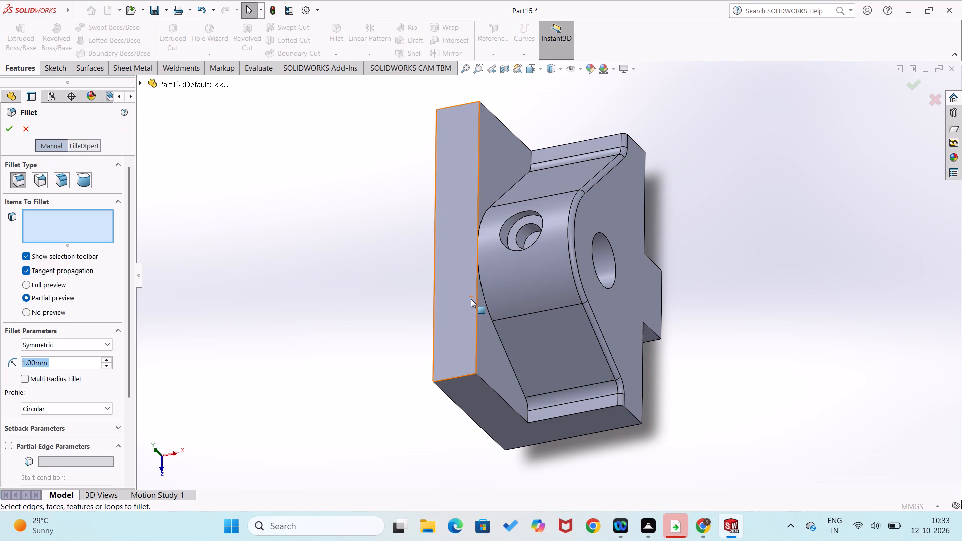
click(498, 333)
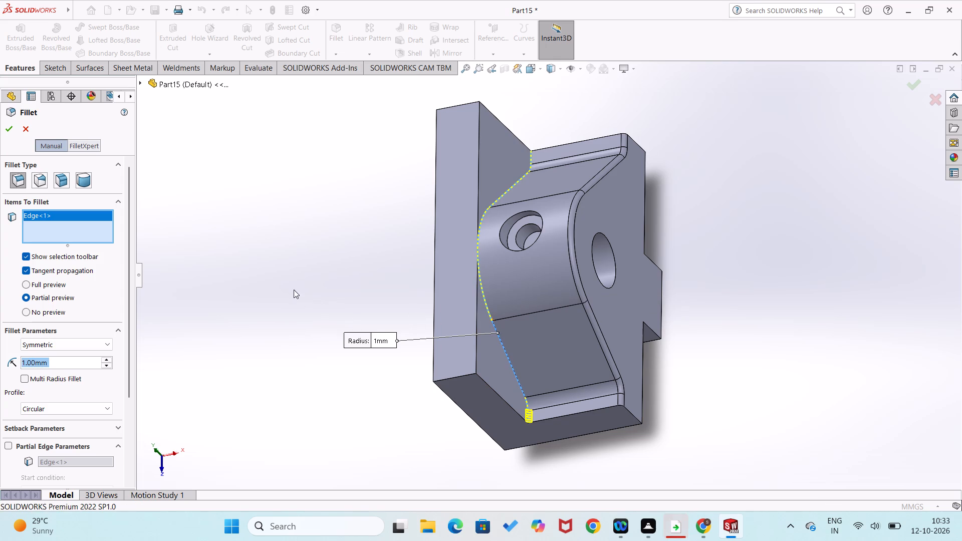
click(9, 132)
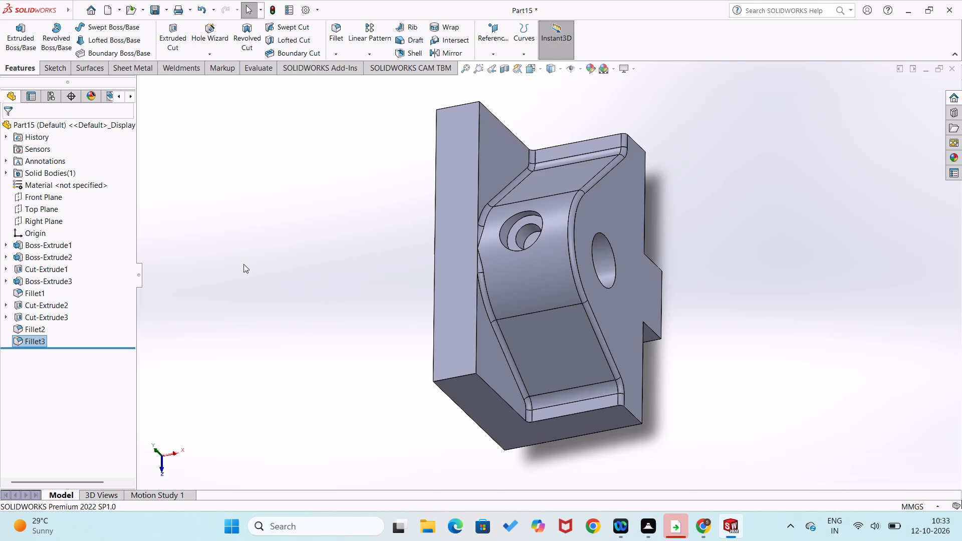
Fillet three circular edges of the stepped hole in the boss's top with a 0.5 mm radius.
click(340, 56)
click(344, 70)
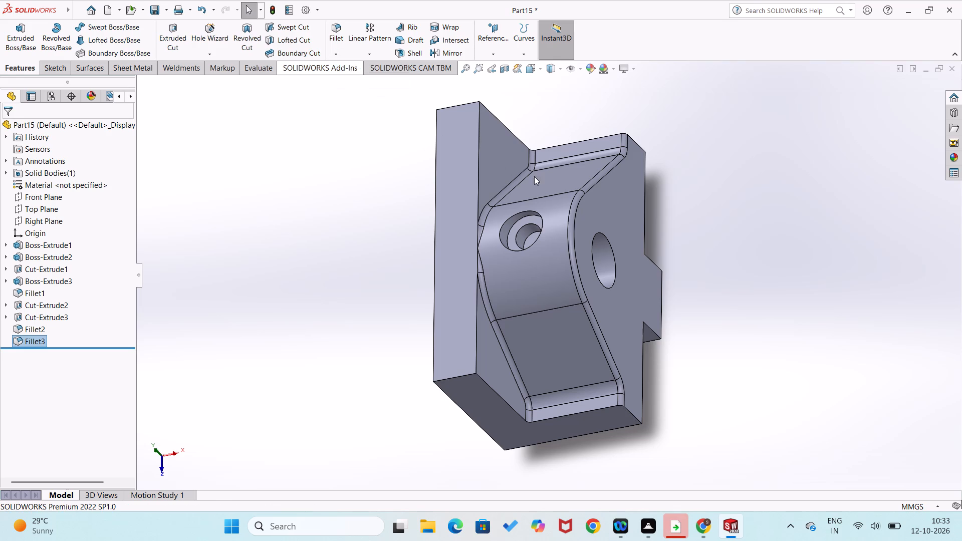
click(509, 219)
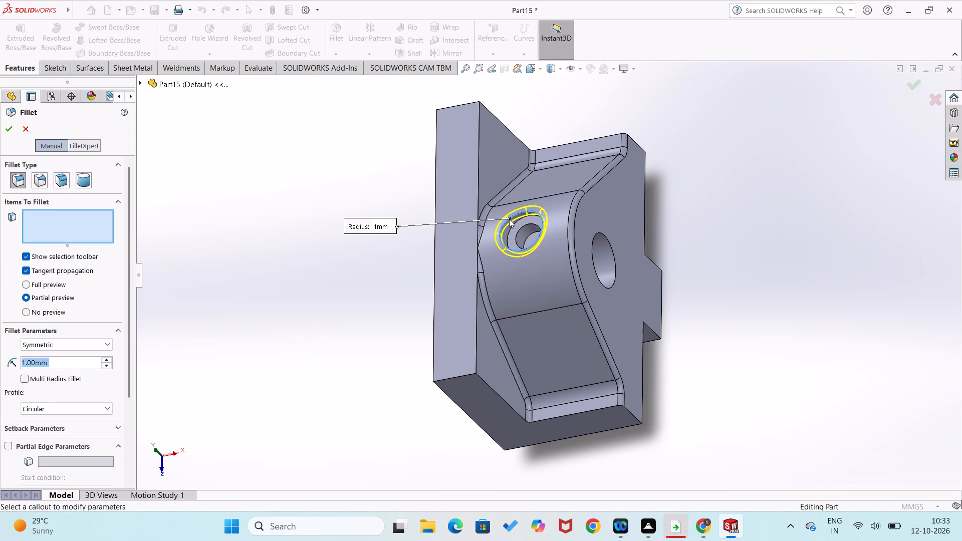
text(.5)
key(Return)
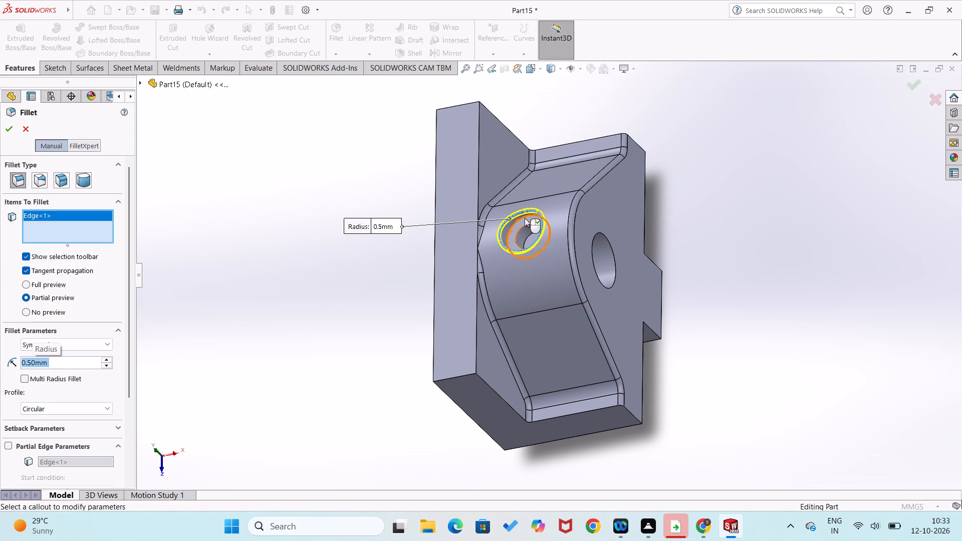
click(522, 225)
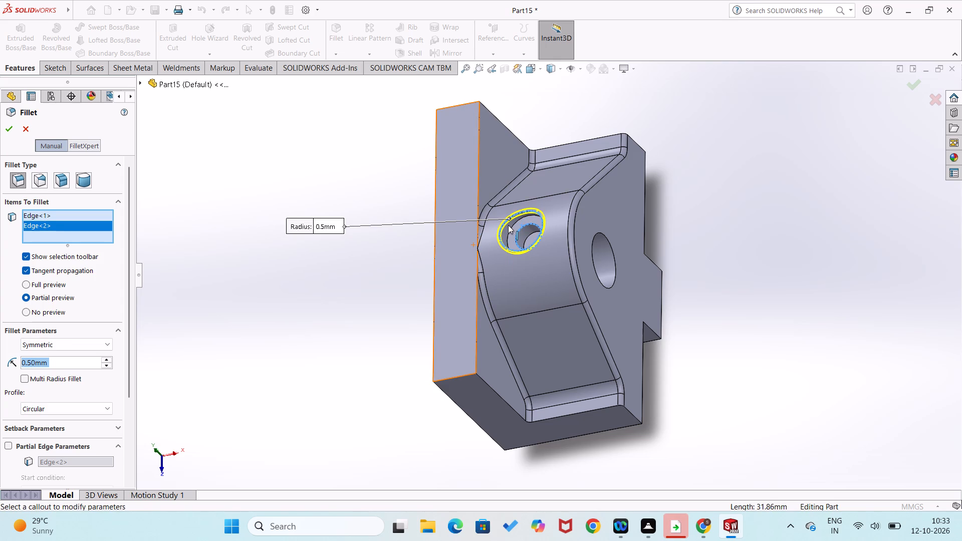
click(511, 227)
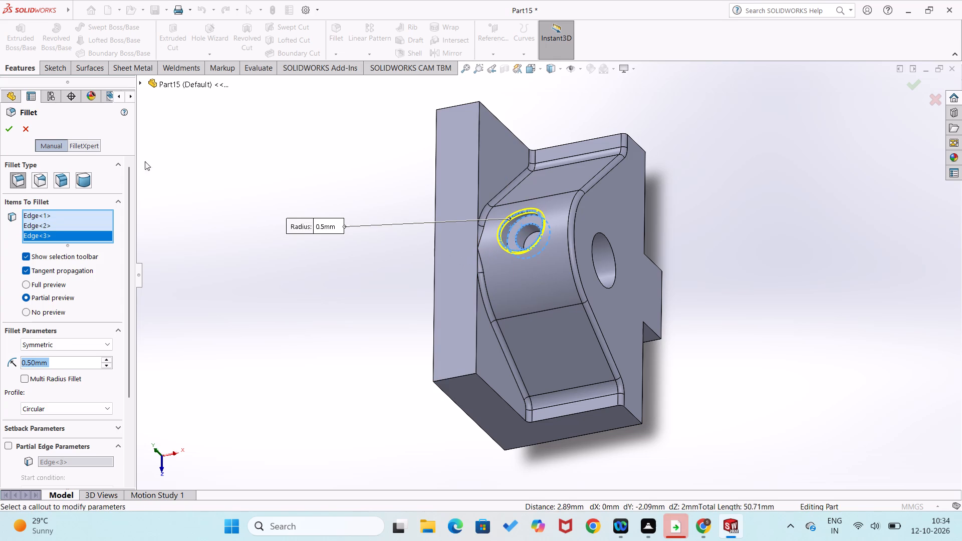
click(8, 127)
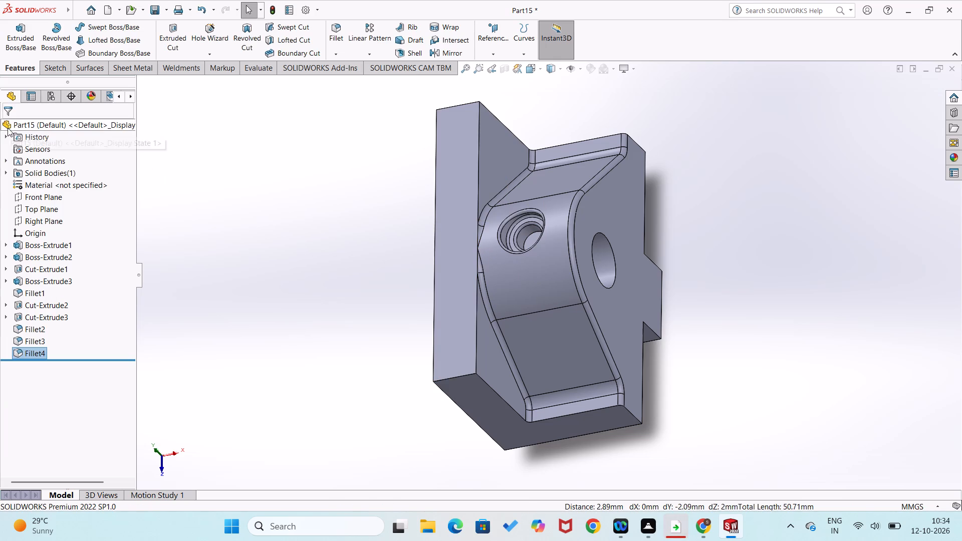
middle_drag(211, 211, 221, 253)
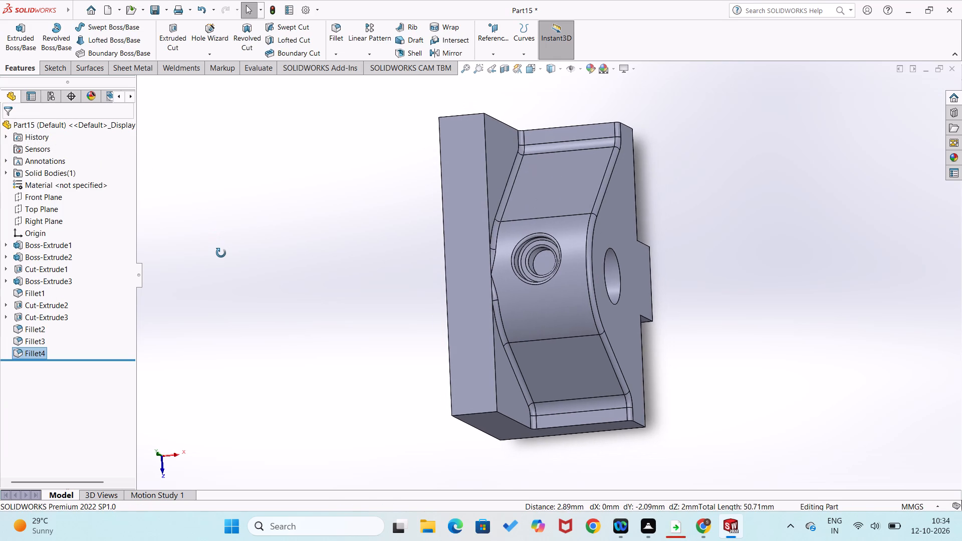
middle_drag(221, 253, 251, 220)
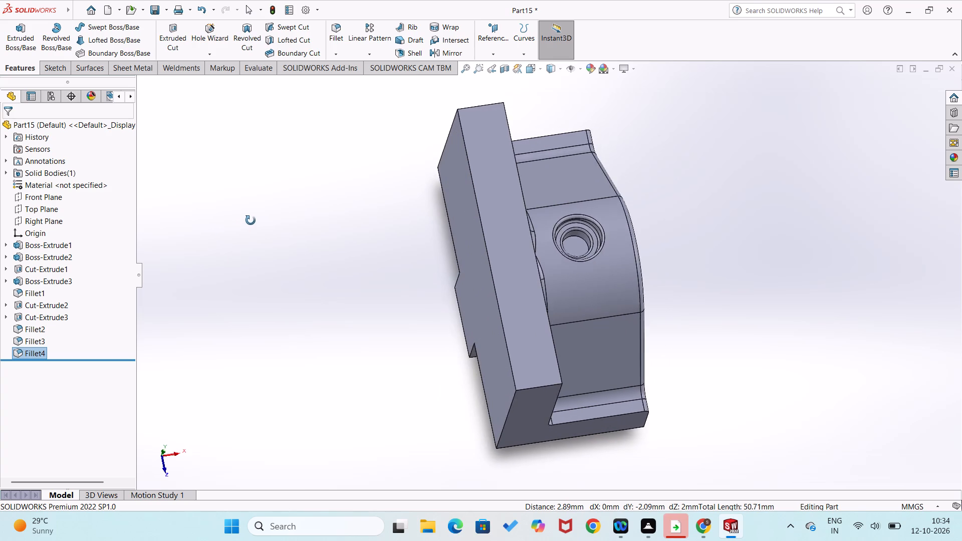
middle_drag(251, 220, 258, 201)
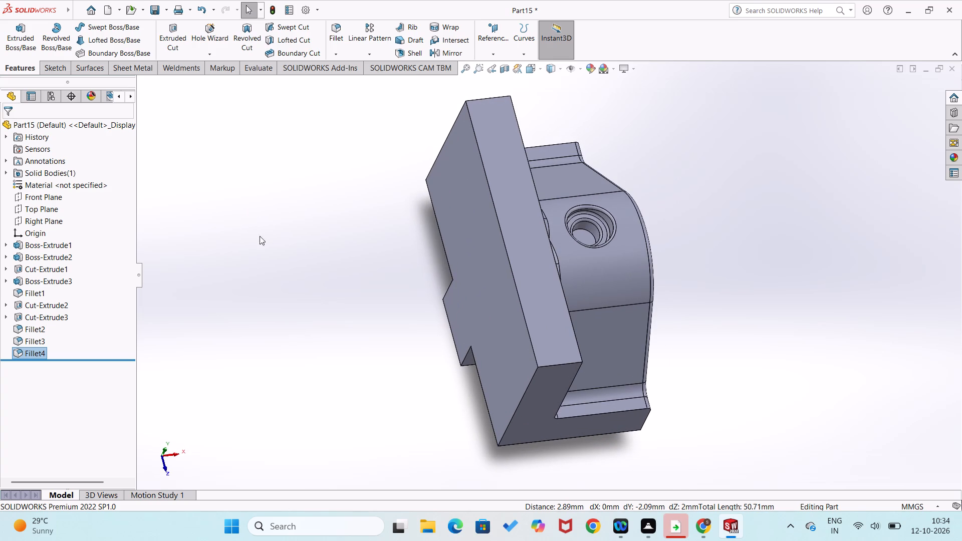